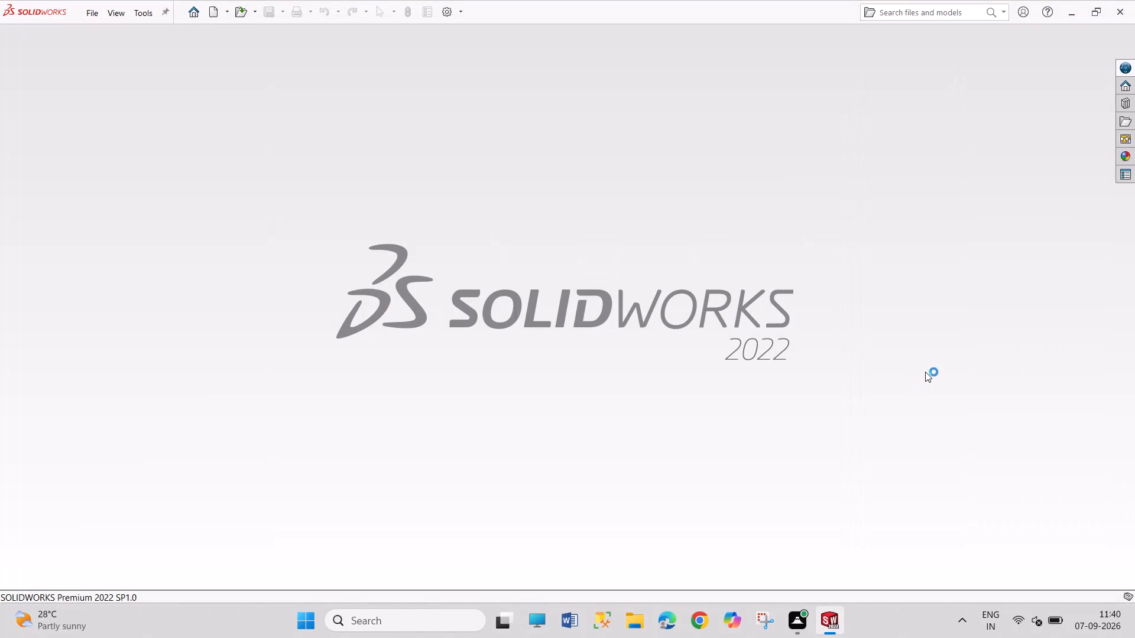
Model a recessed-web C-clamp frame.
Create a new part document for a 3D representation of a single design component.
click(212, 16)
click(496, 467)
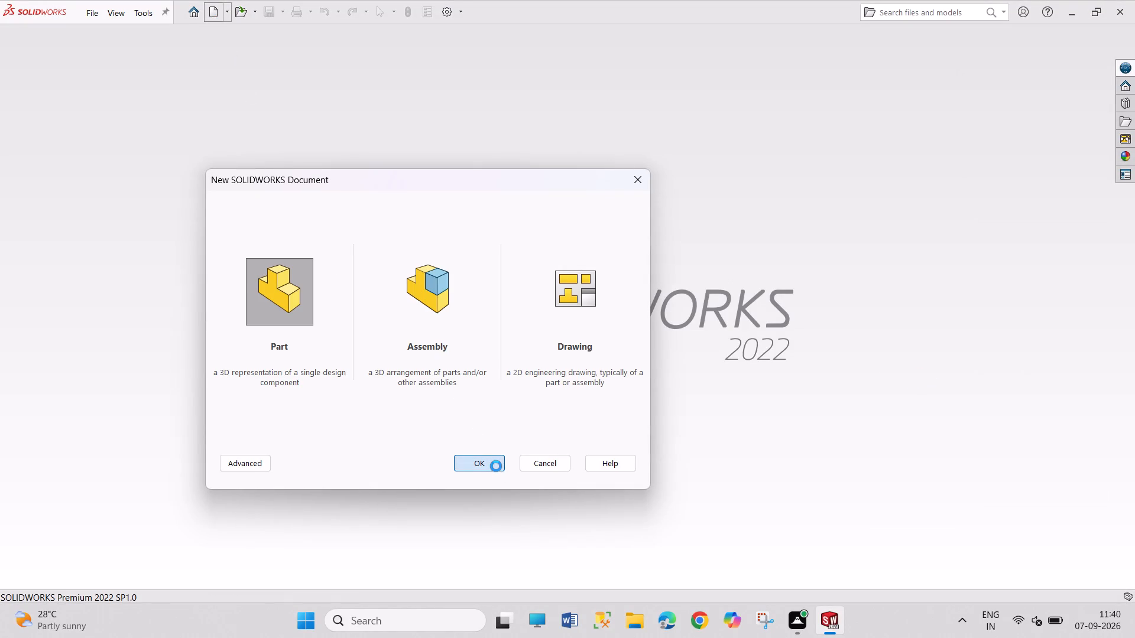
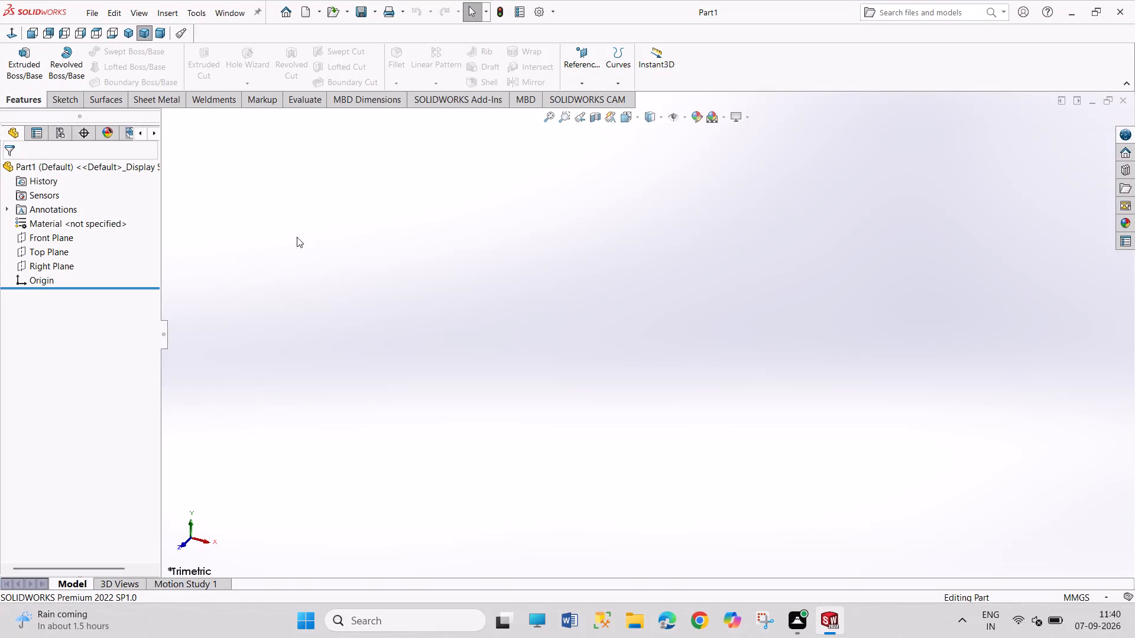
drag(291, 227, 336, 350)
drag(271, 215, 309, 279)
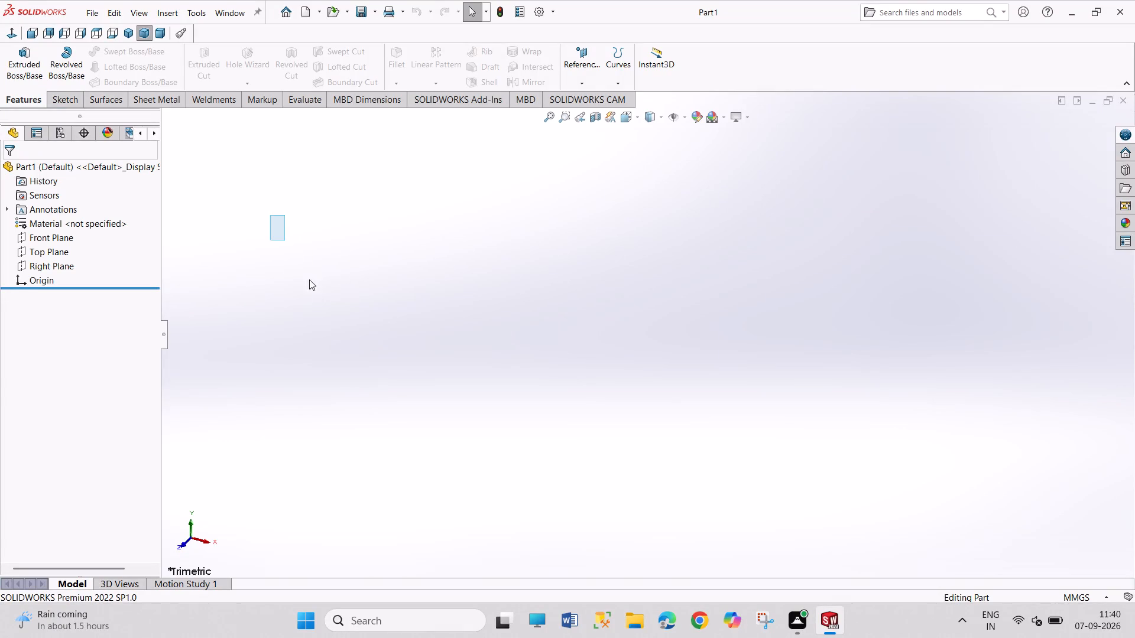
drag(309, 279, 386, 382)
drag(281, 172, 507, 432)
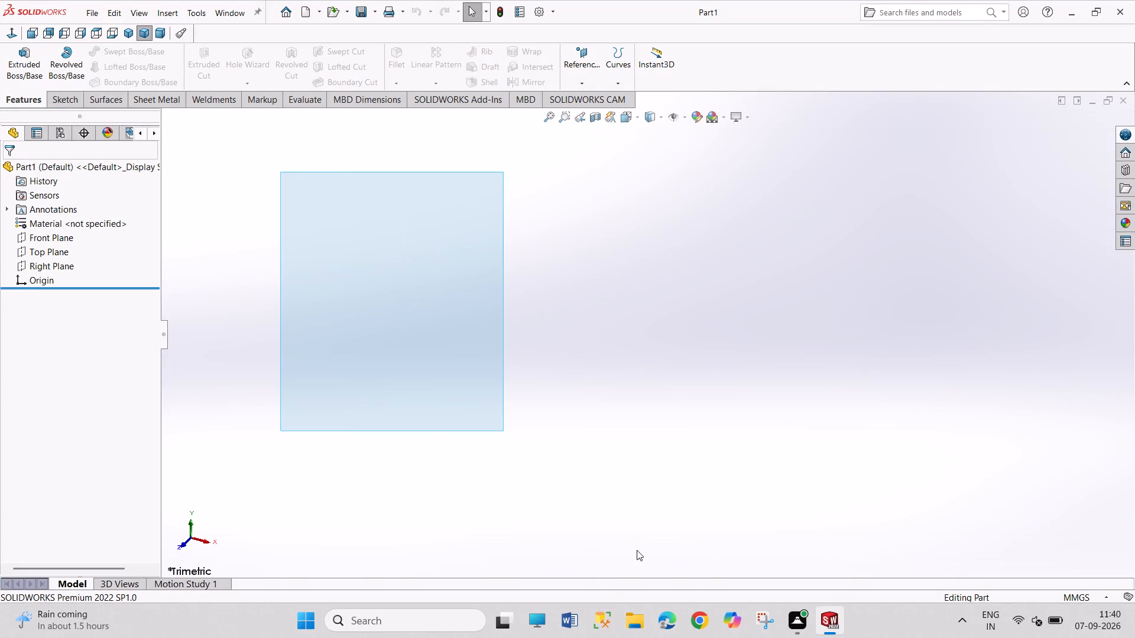
click(629, 604)
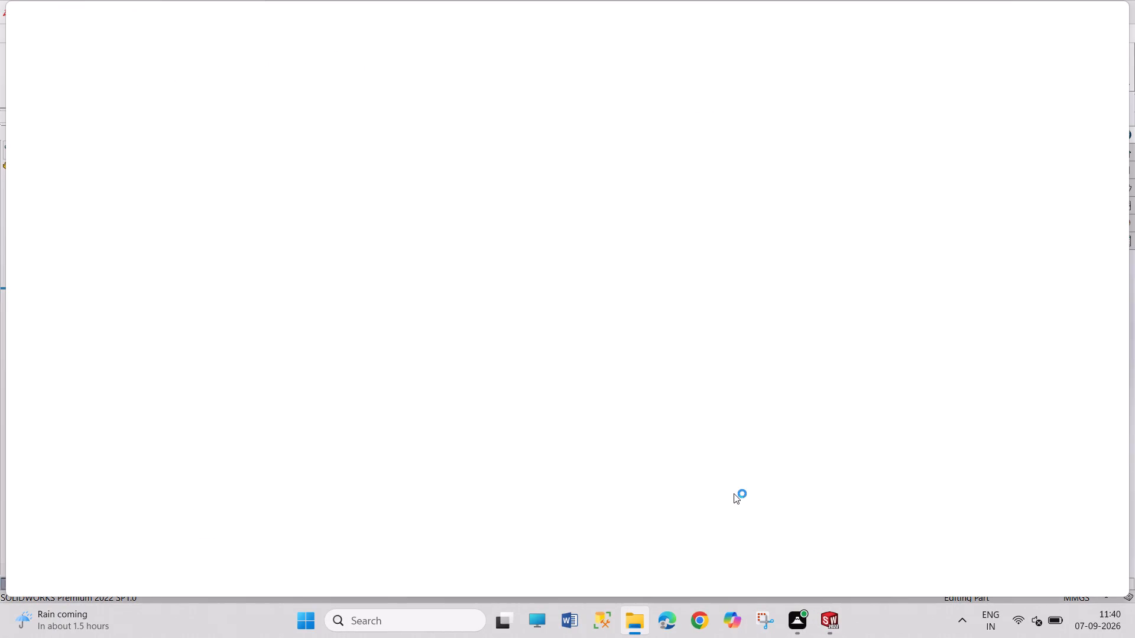
click(1074, 16)
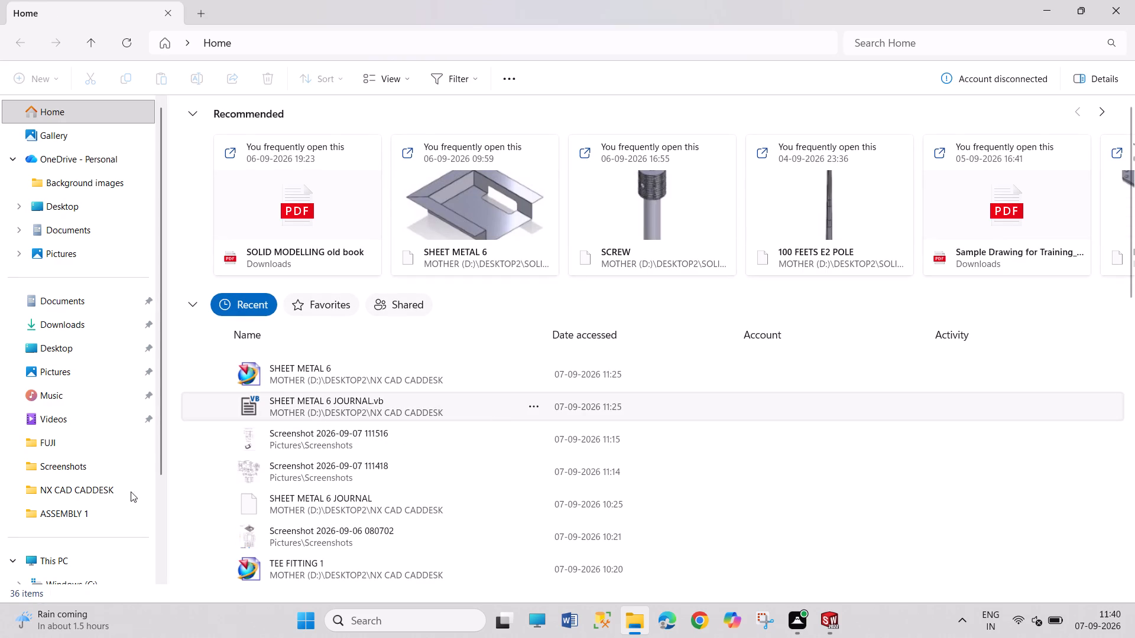
click(101, 376)
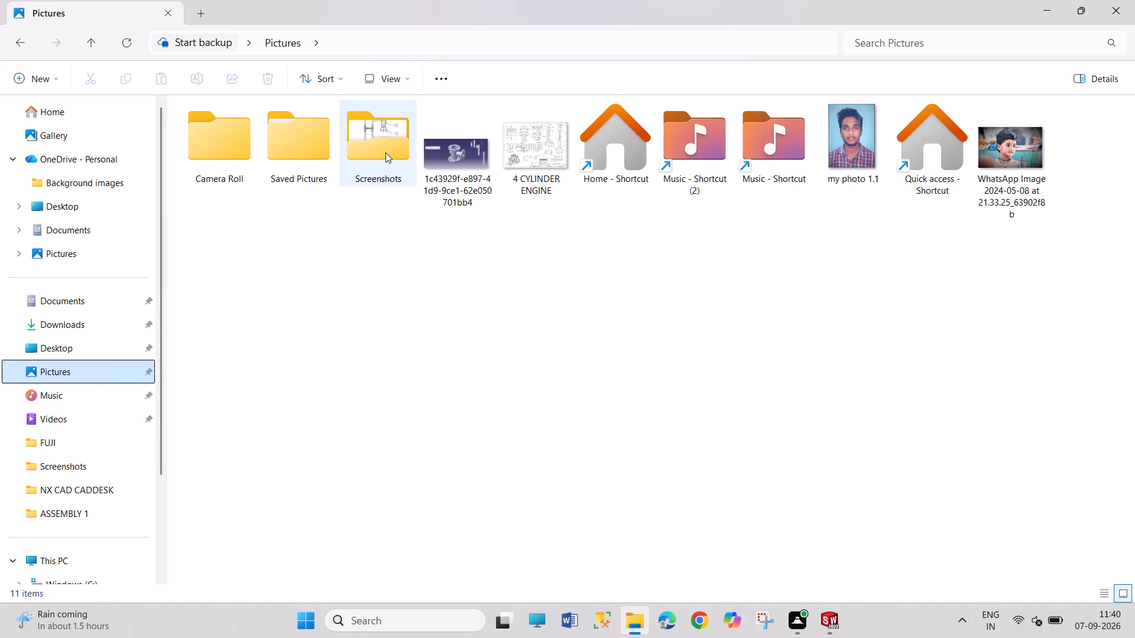
double_click(385, 152)
scroll(417, 372, down, 7)
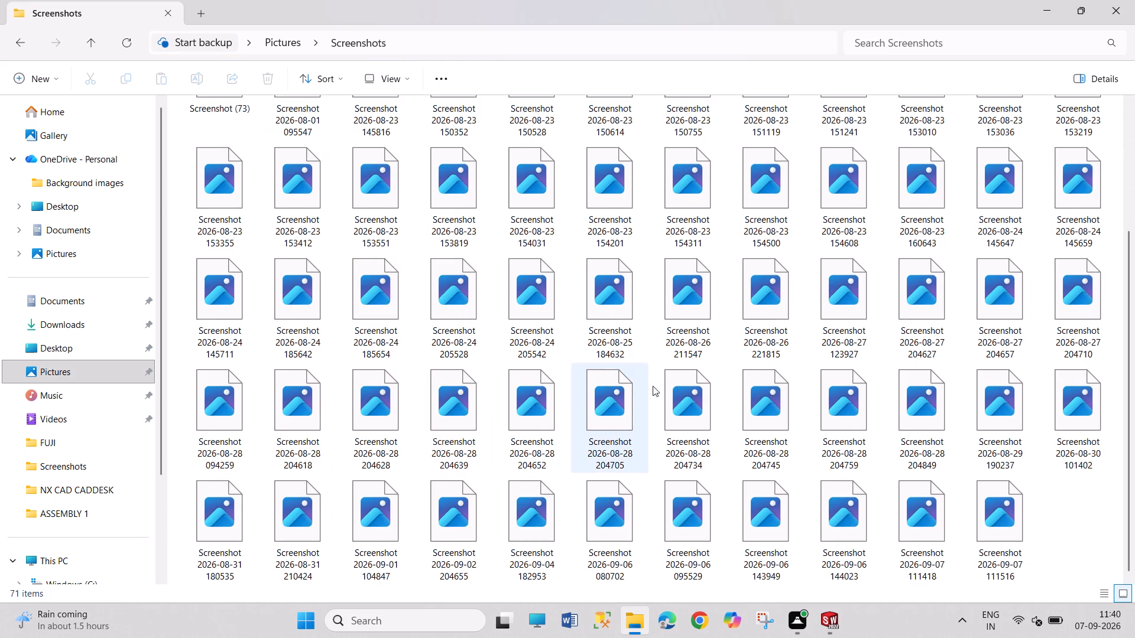
scroll(765, 393, down, 4)
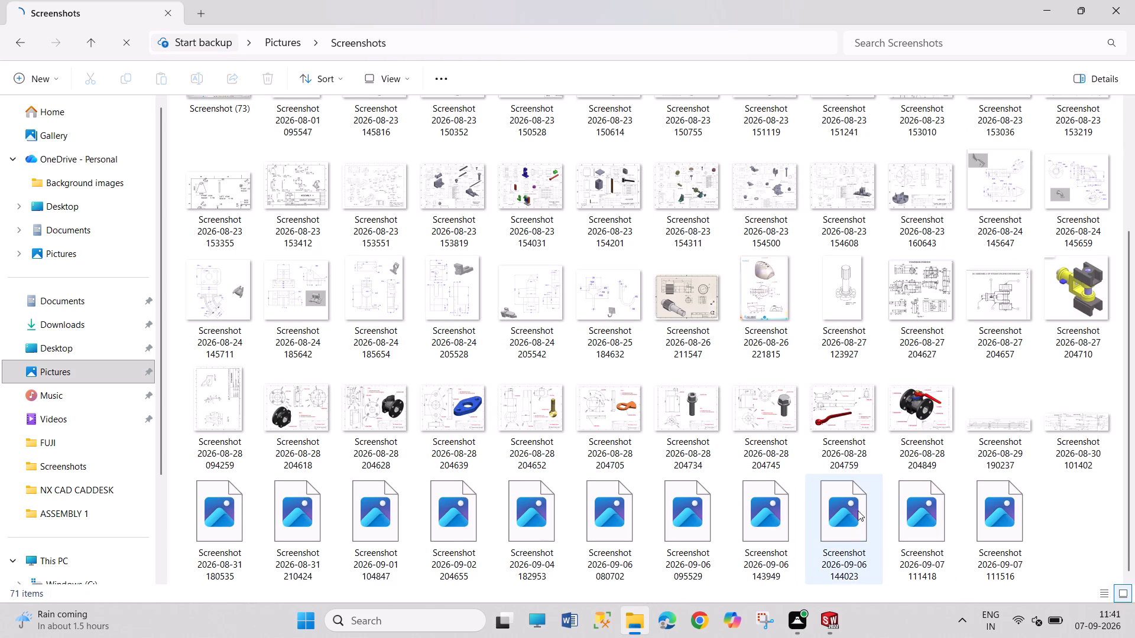
click(936, 517)
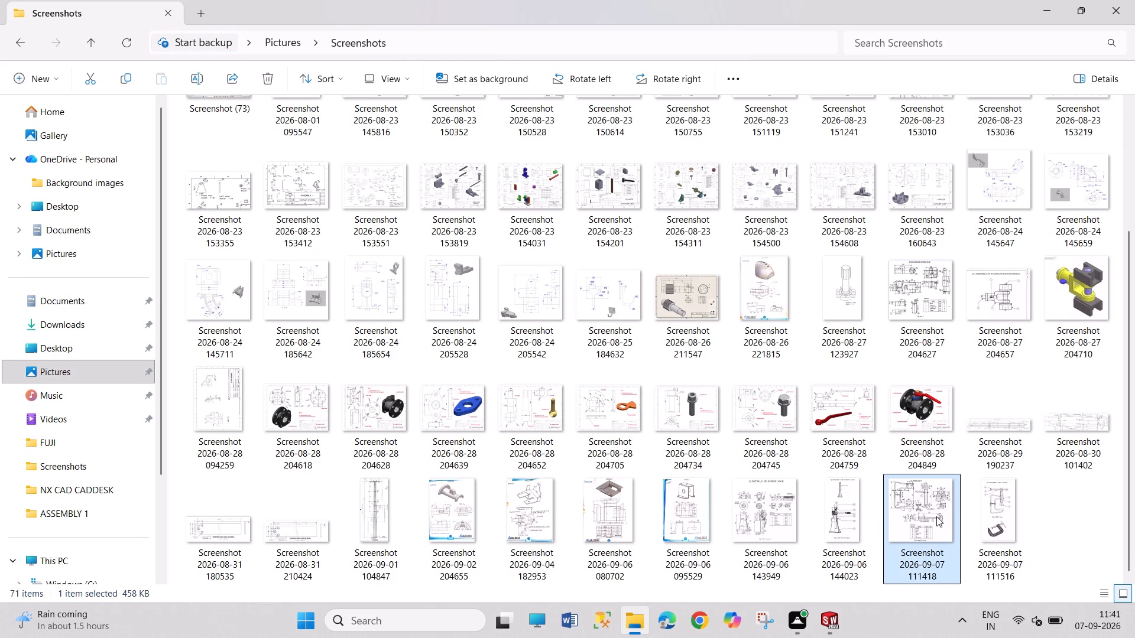
double_click(936, 516)
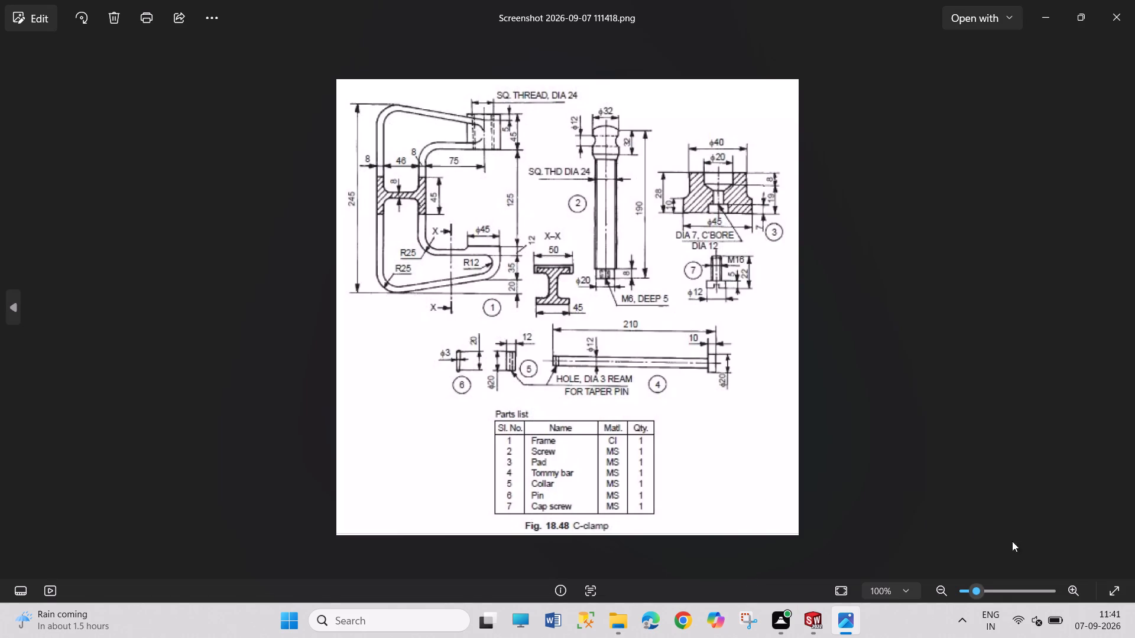
click(1078, 590)
click(1078, 590)
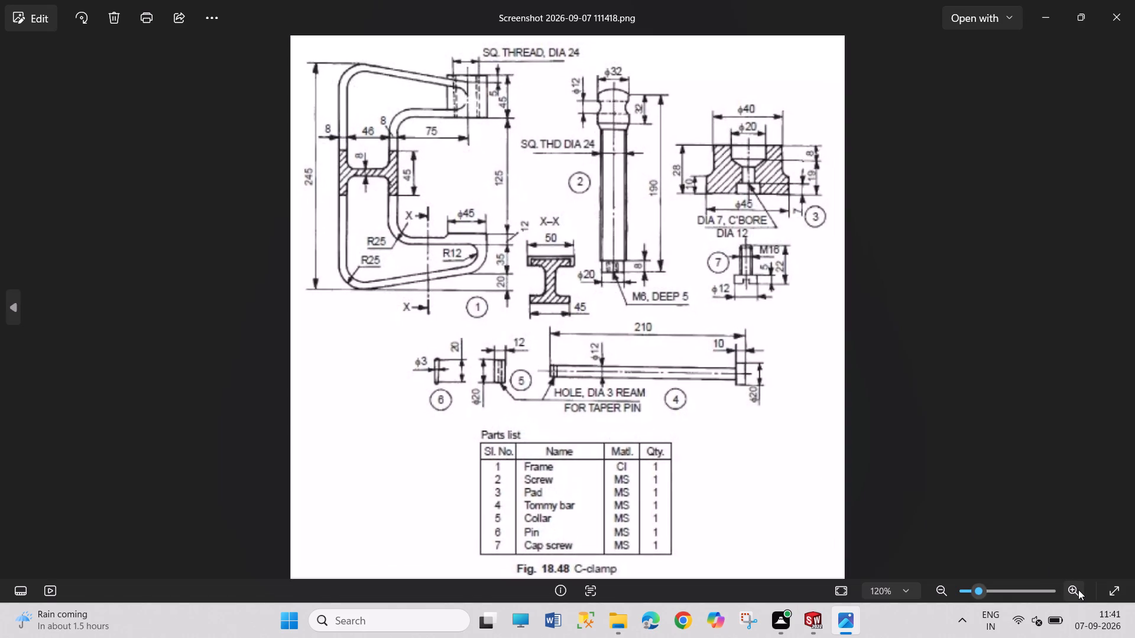
click(775, 437)
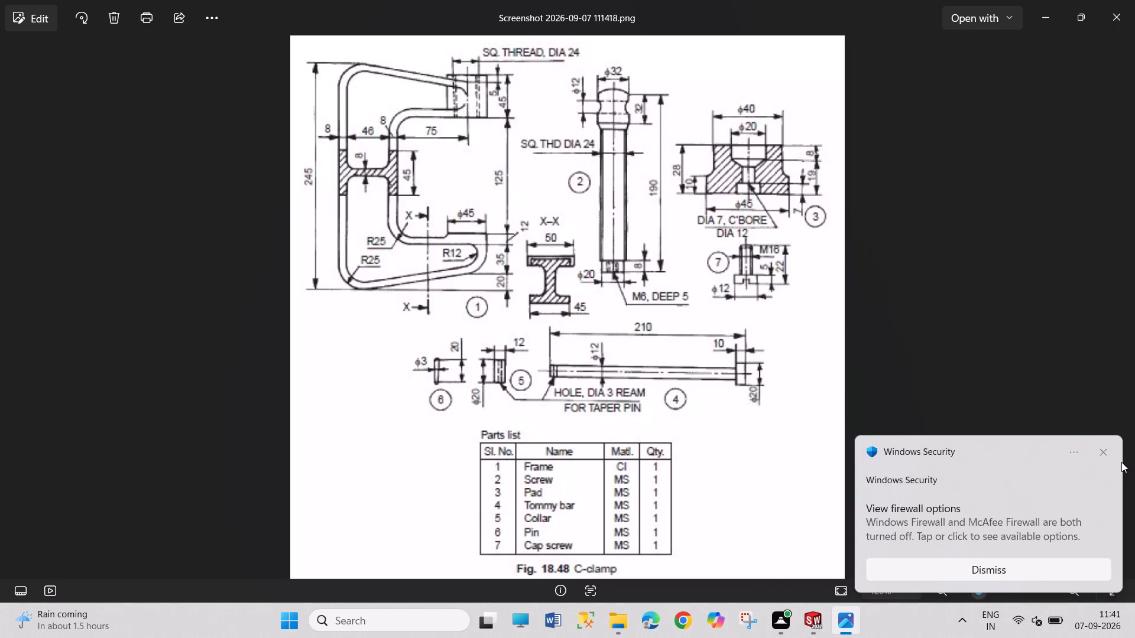
click(1107, 454)
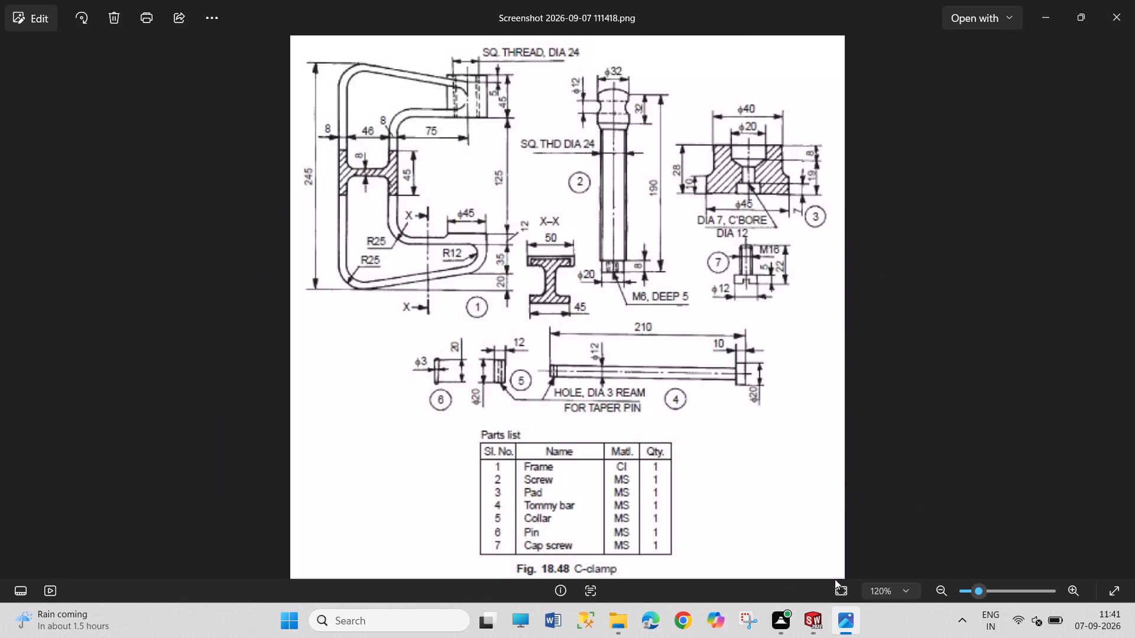
Switch back to SOLIDWORKS and start a new sketch on the Front Plane.
click(813, 616)
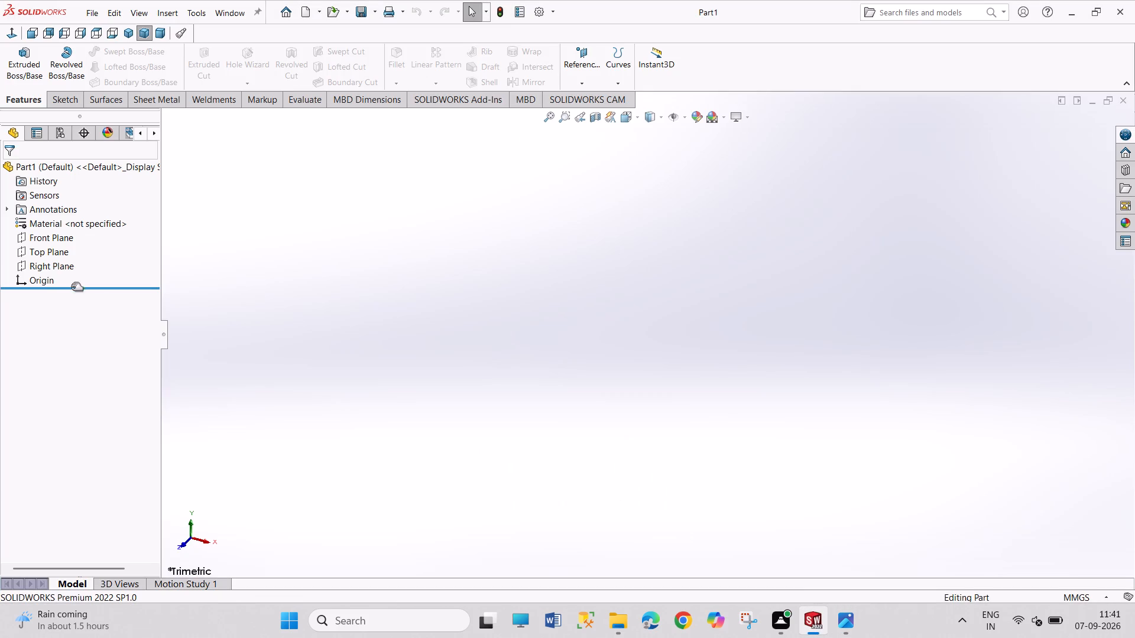
click(44, 236)
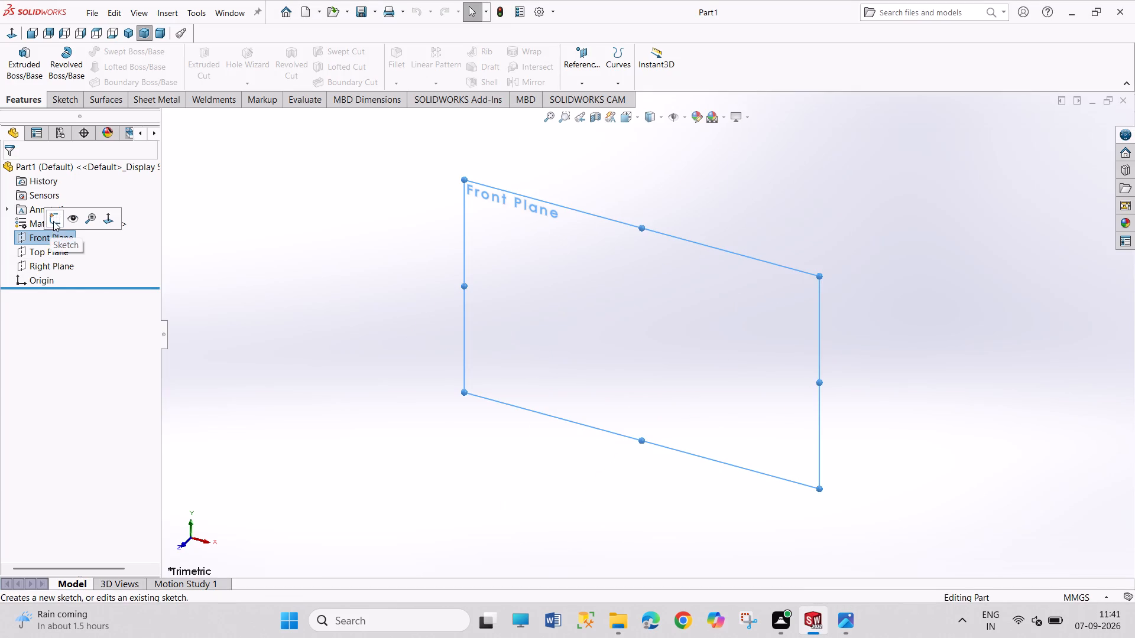
click(53, 221)
drag(923, 213, 1000, 362)
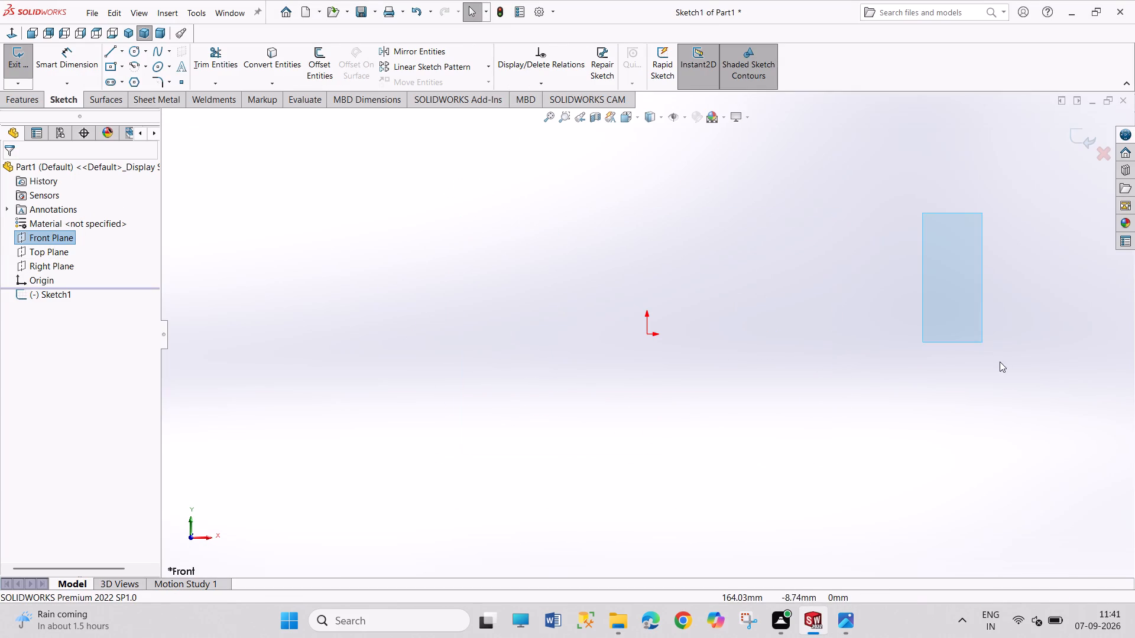
drag(1000, 362, 1000, 362)
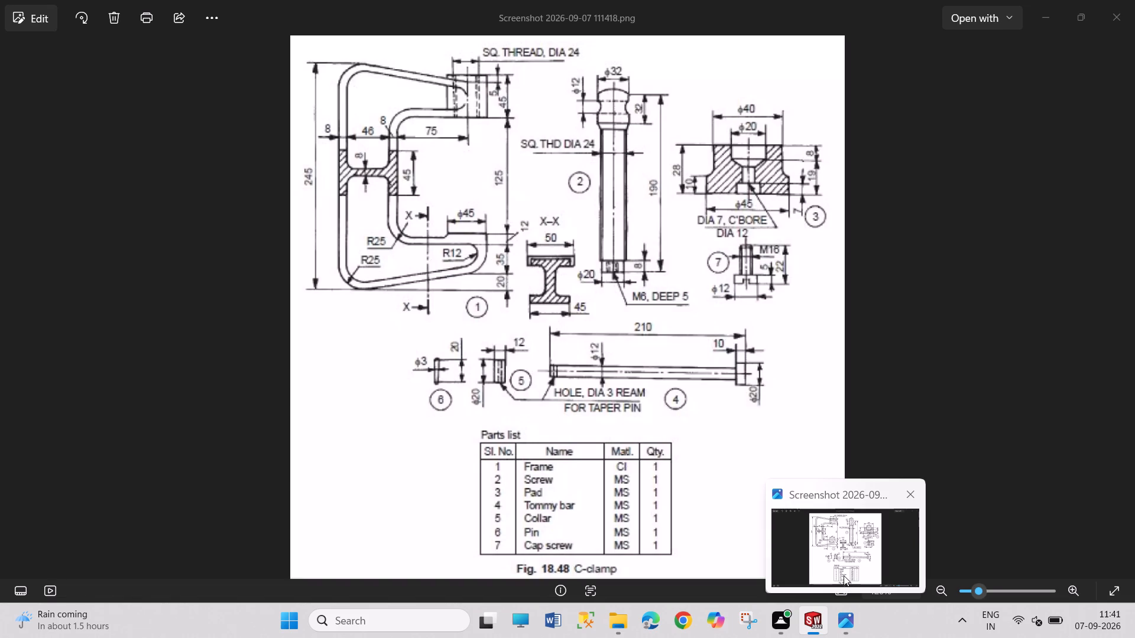
click(844, 575)
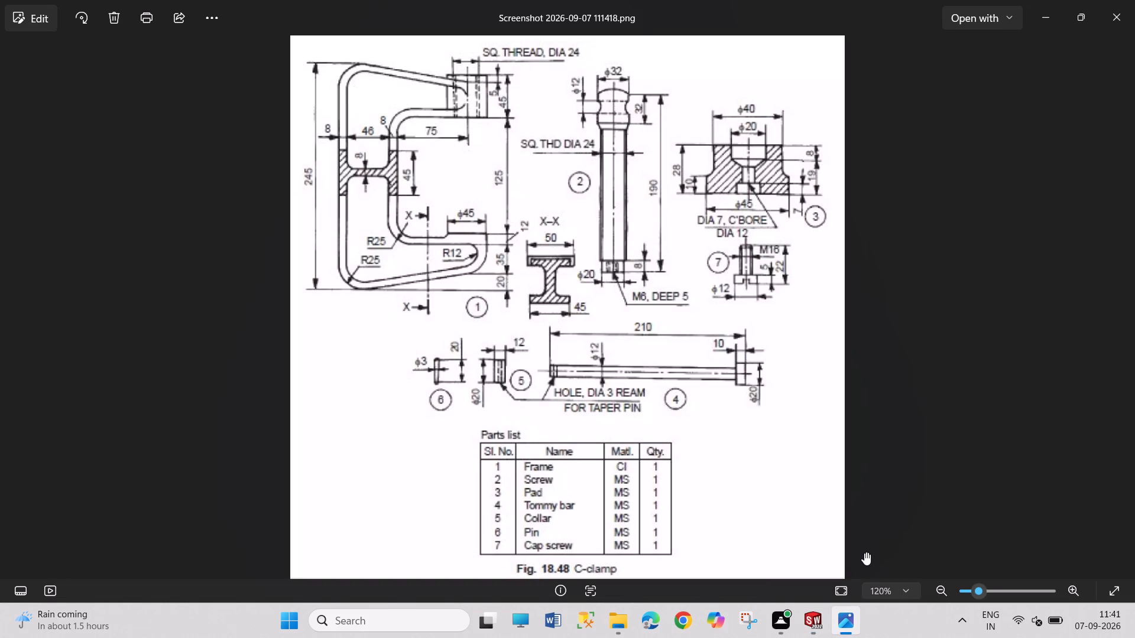
key(Right)
key(Left)
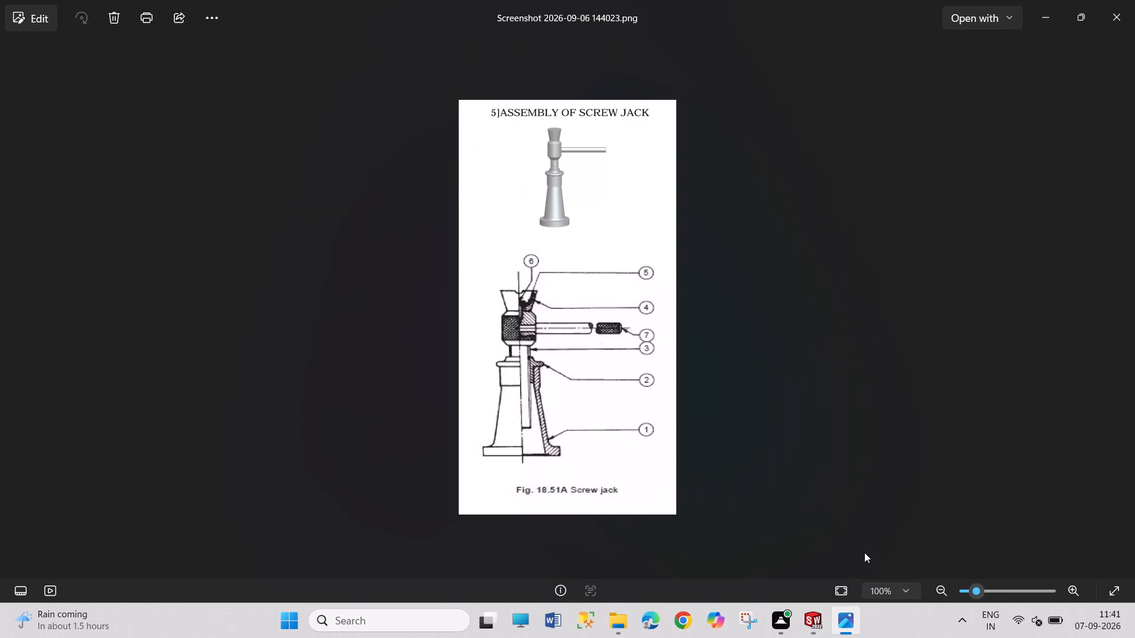
key(Right)
key(Right)
key(Right)
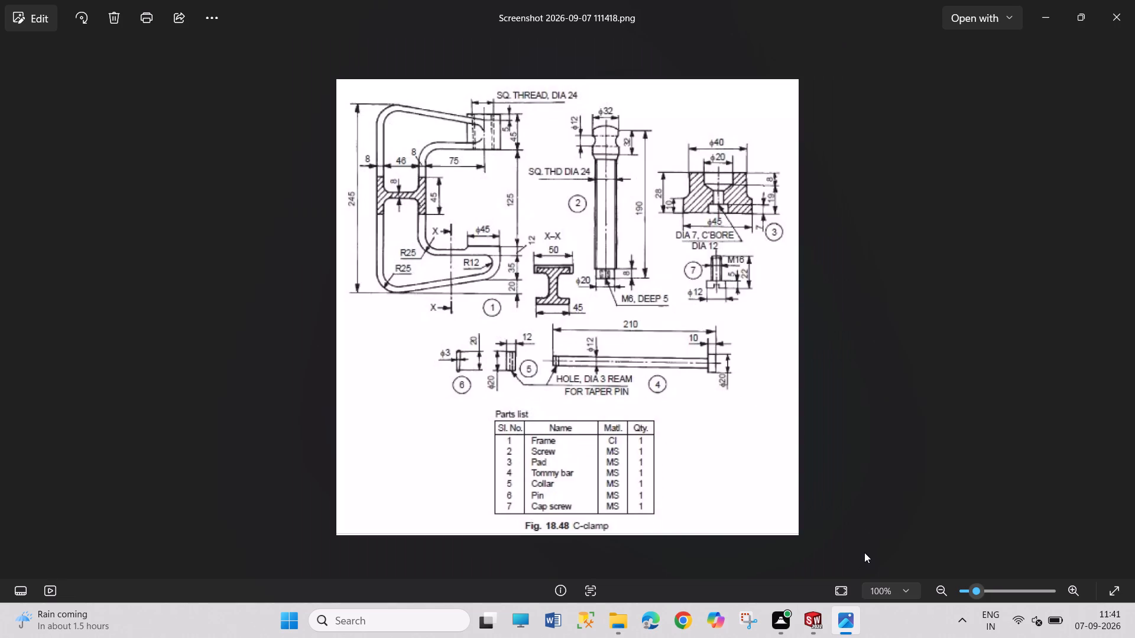
key(Right)
key(Right)
click(604, 633)
double_click(990, 525)
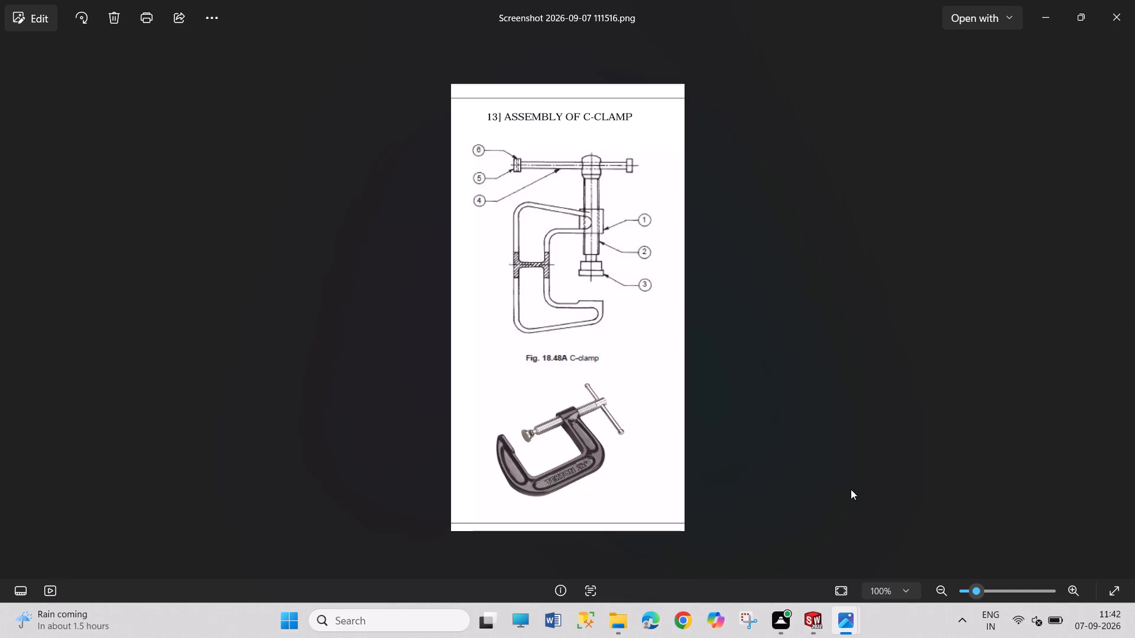
click(810, 624)
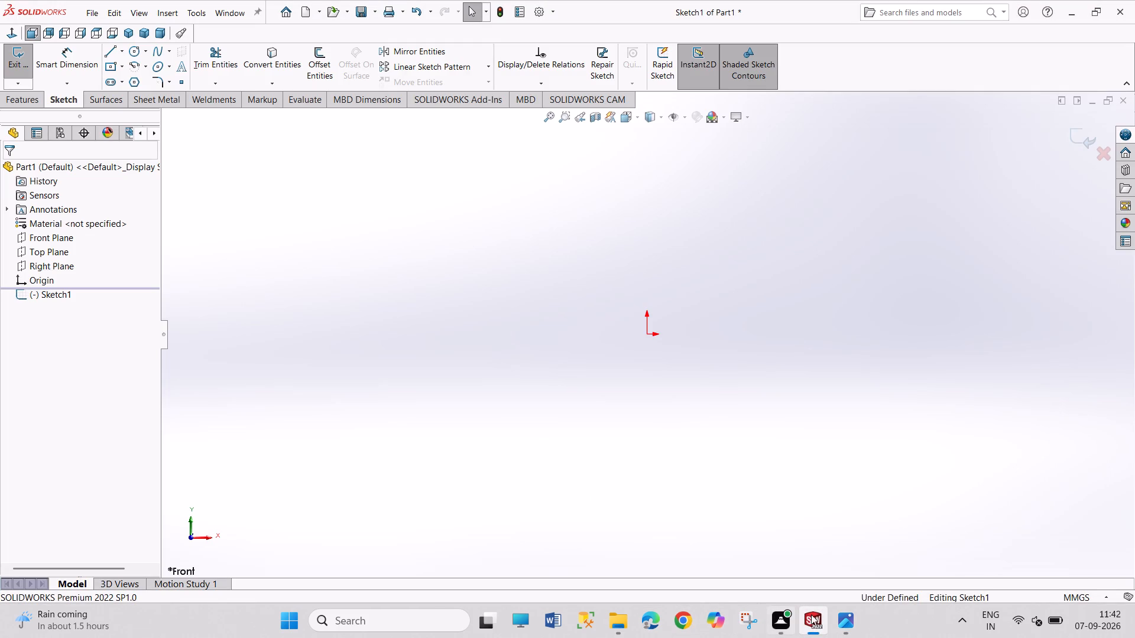
click(838, 620)
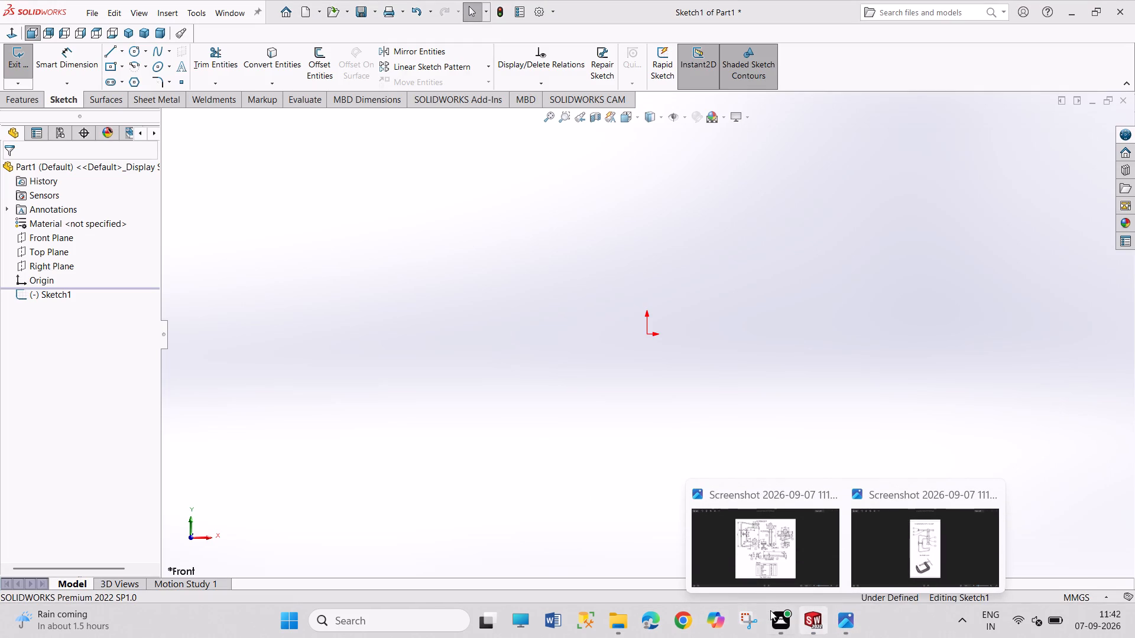
click(774, 561)
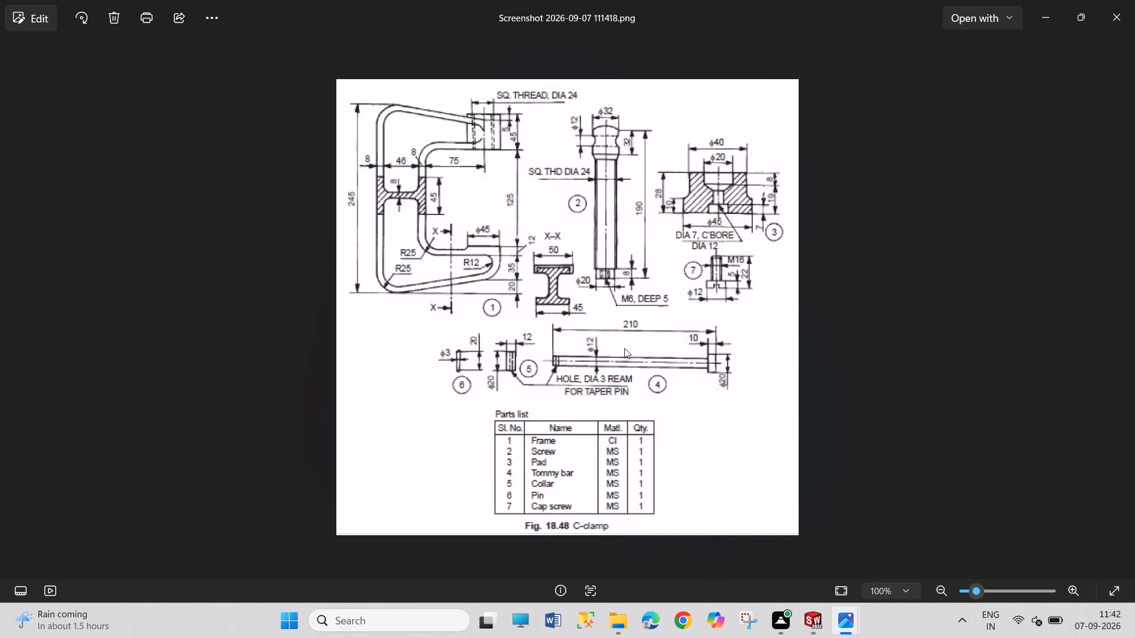
Back in SOLIDWORKS, sketch the frame's outer outline: a sloping top line, a vertical back about 155 mm long and a sloping bottom about 63 mm long.
click(816, 621)
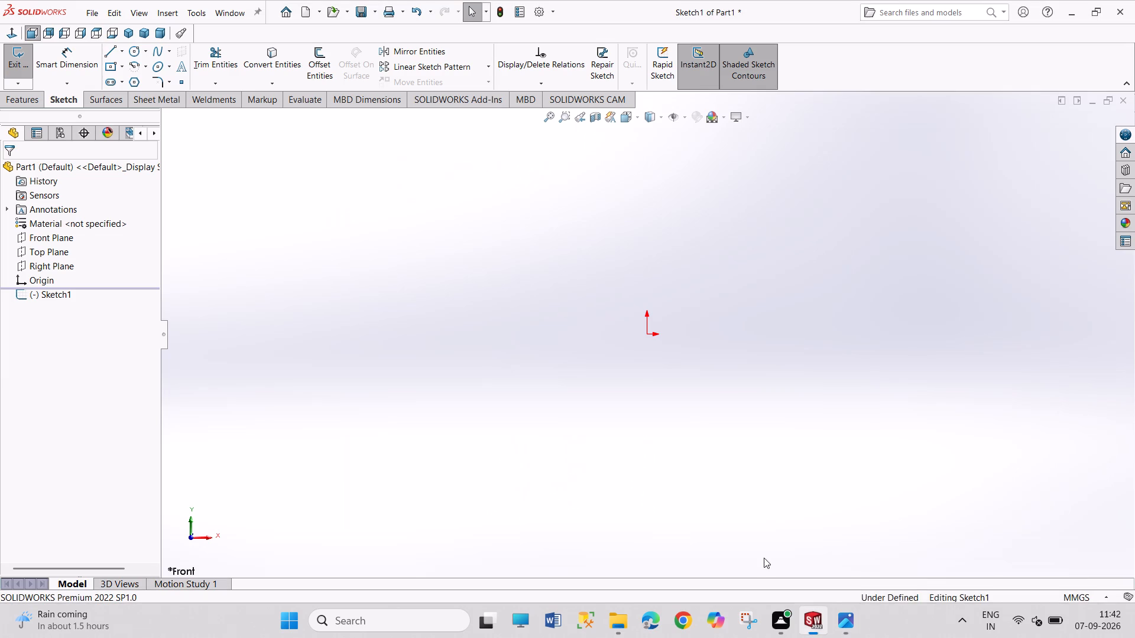
click(109, 52)
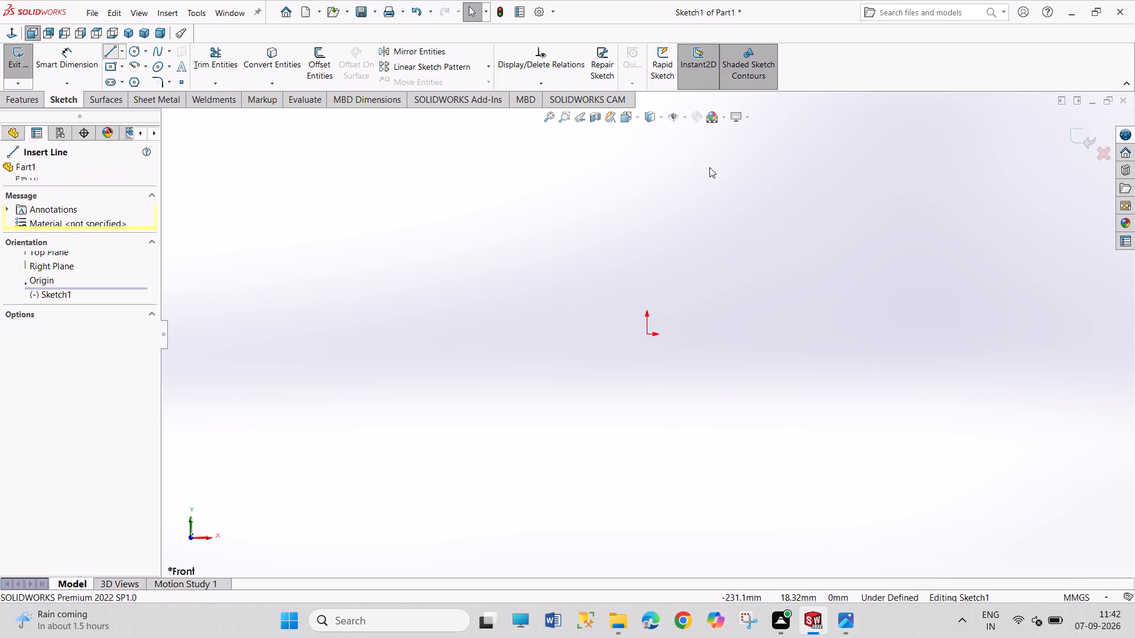
click(763, 190)
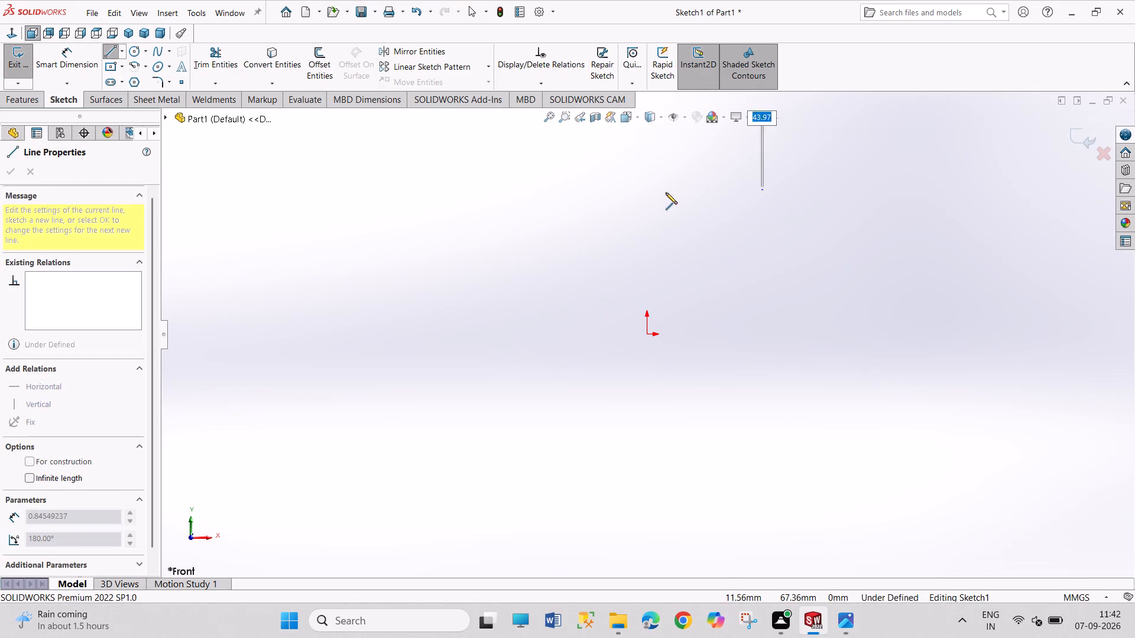
click(646, 163)
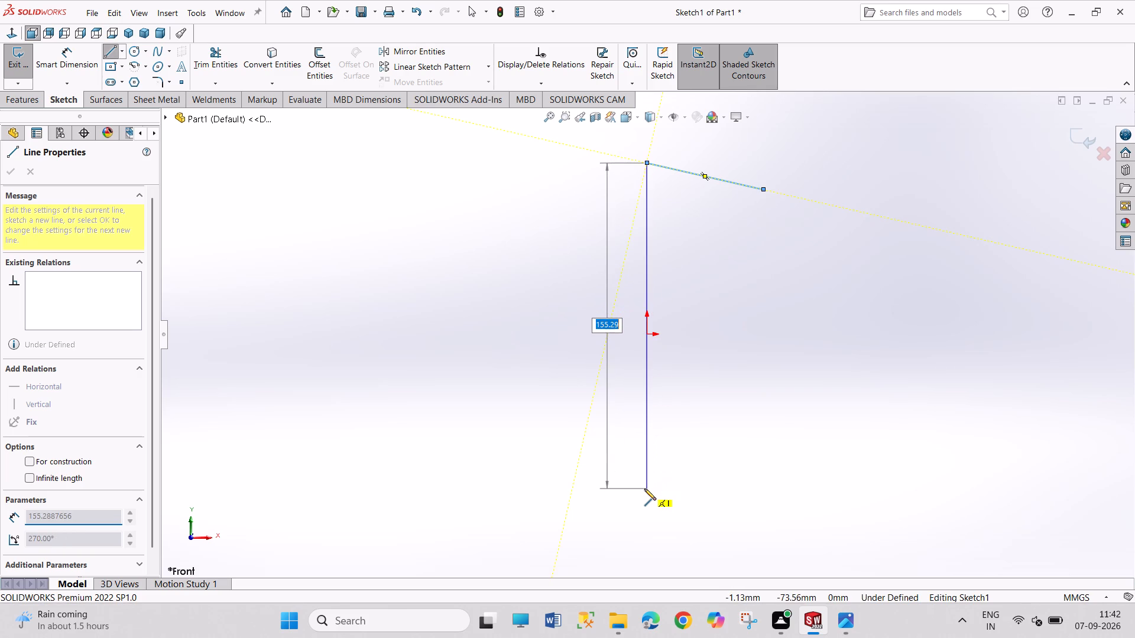
click(644, 489)
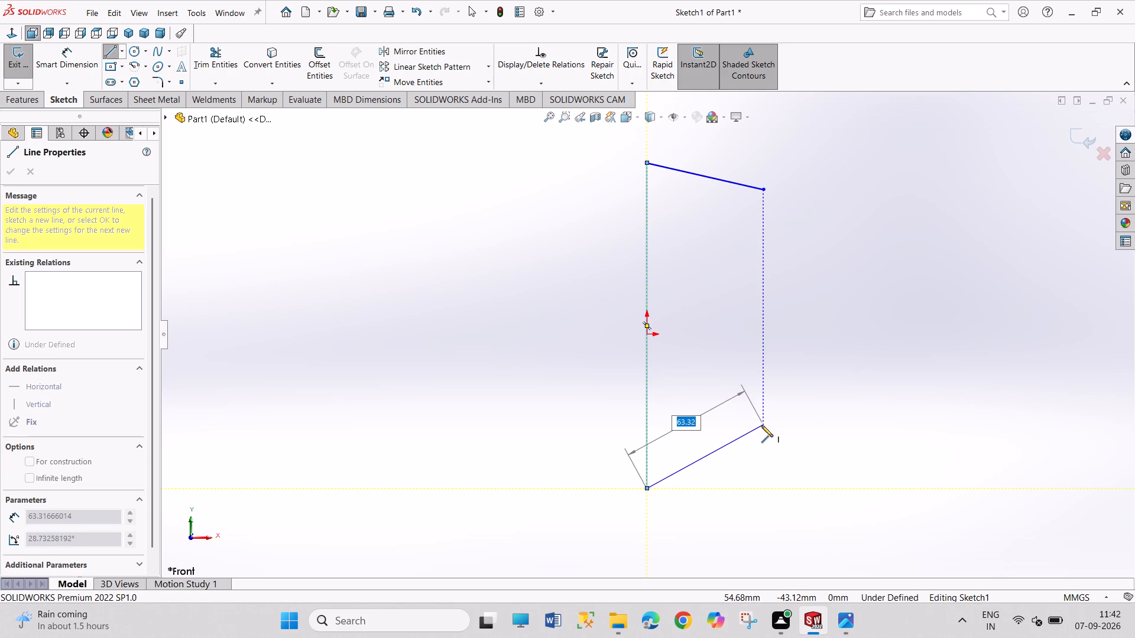
click(761, 425)
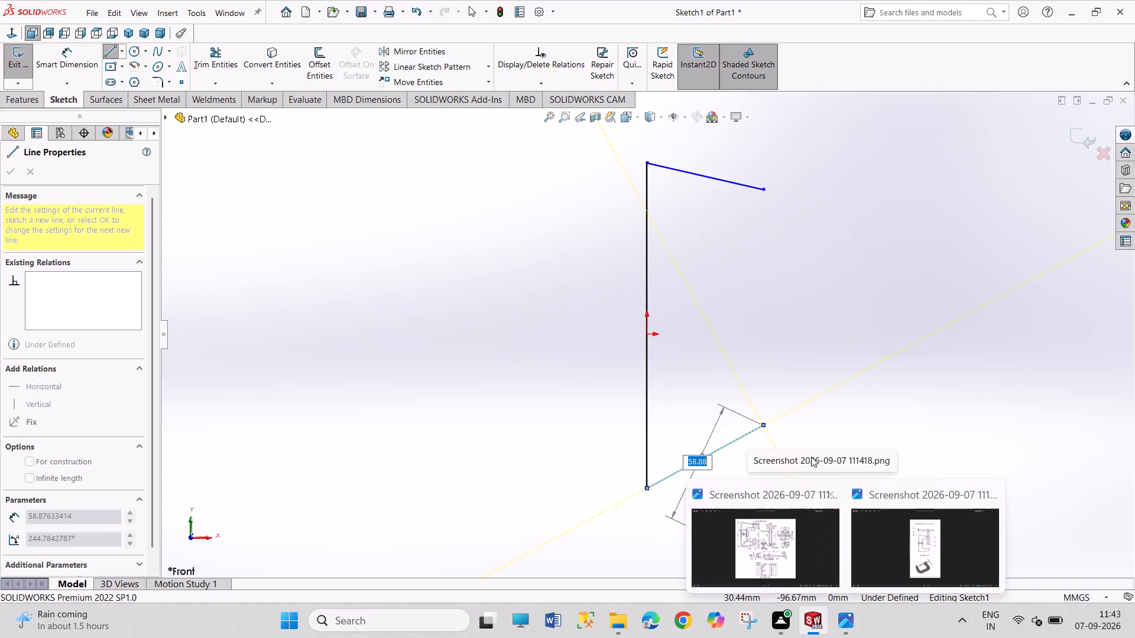
Continue the outline through the lower jaw: a vertical end about 23 mm high, a short horizontal top, a 6 mm slanted step and a 17 mm horizontal.
click(761, 377)
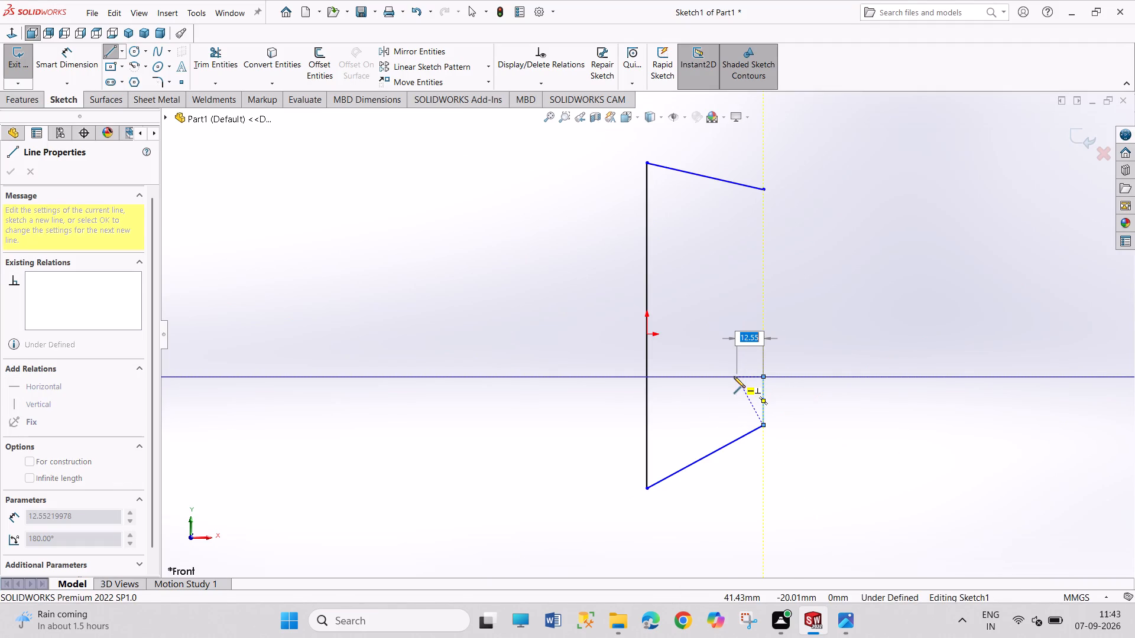
click(731, 376)
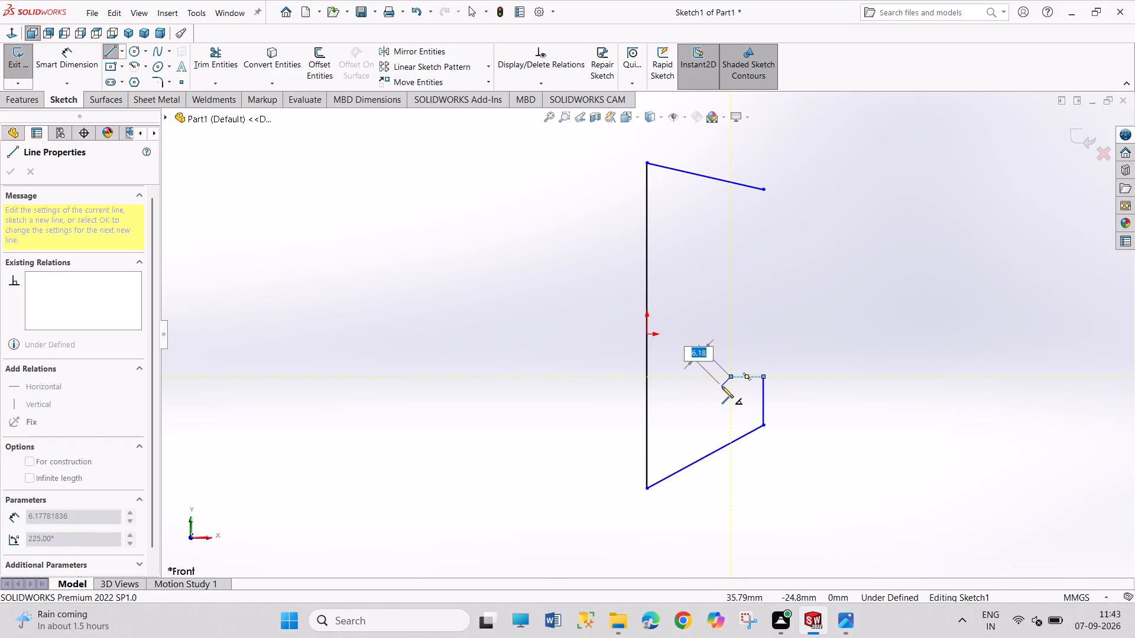
click(722, 386)
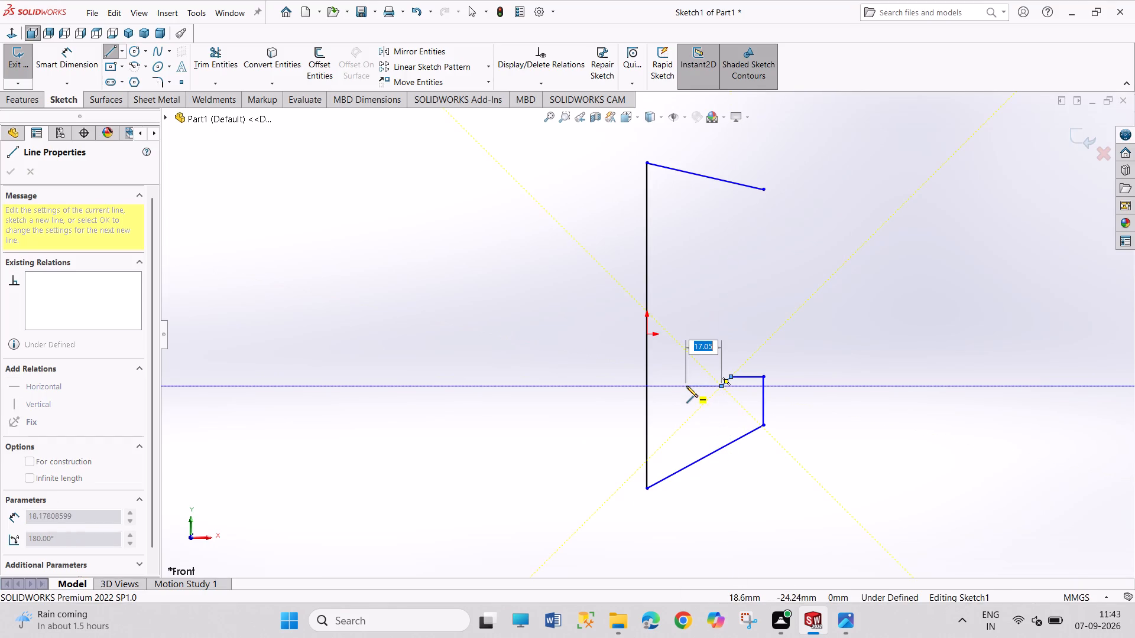
click(686, 386)
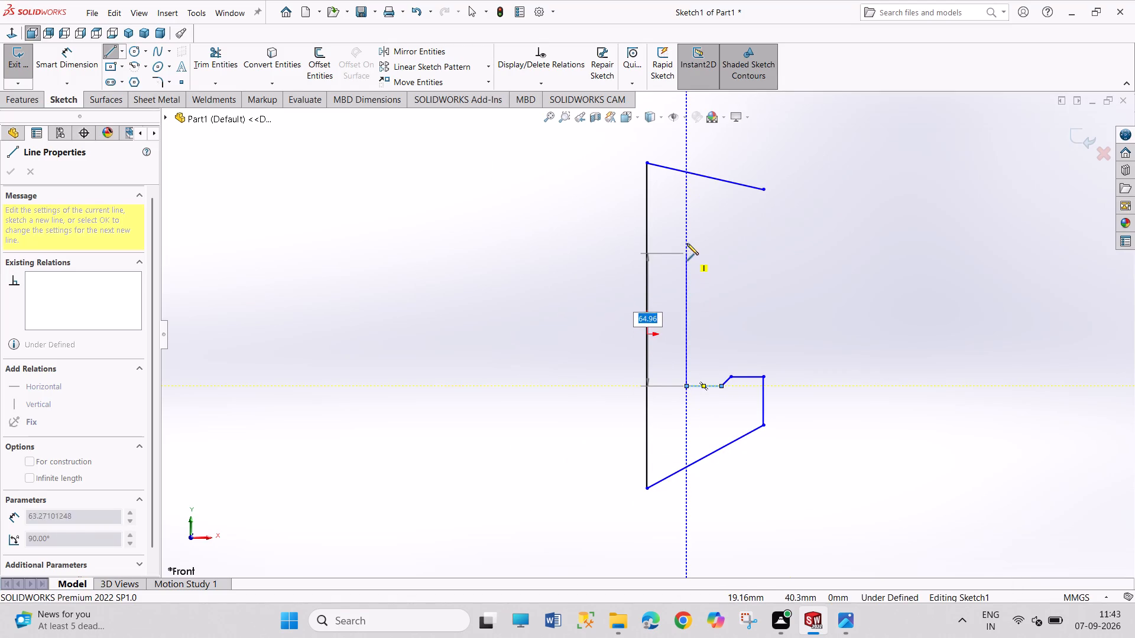
Draw the inner vertical and the upper arm's horizontal underside, closing the profile with a tangent arc of about 8.6 mm radius.
click(683, 226)
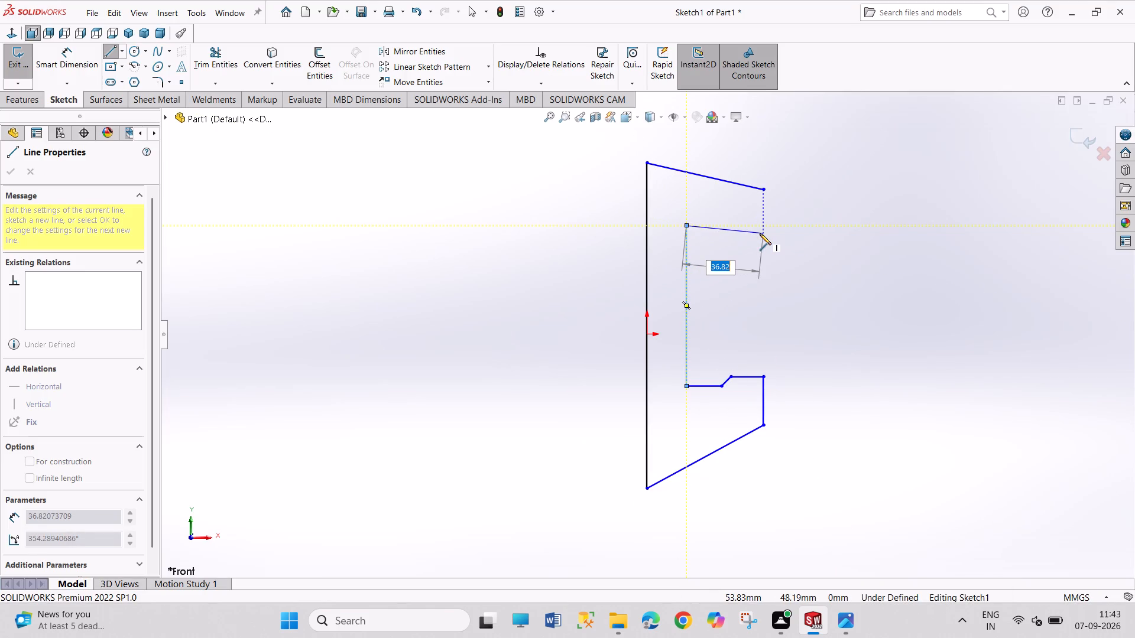
click(763, 224)
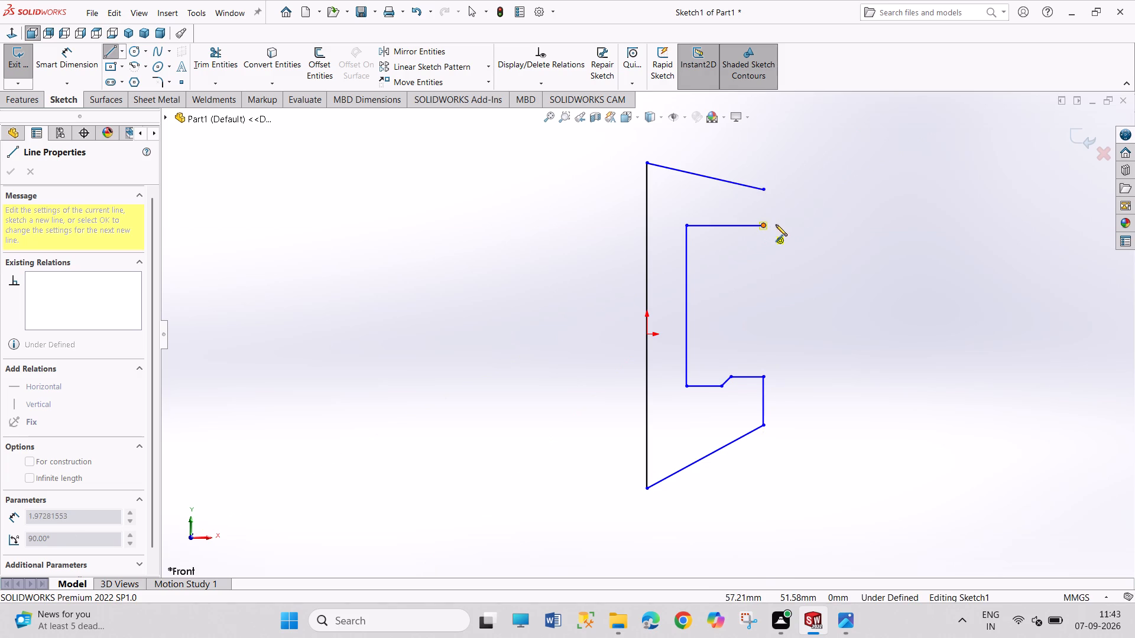
click(763, 189)
right_click(851, 210)
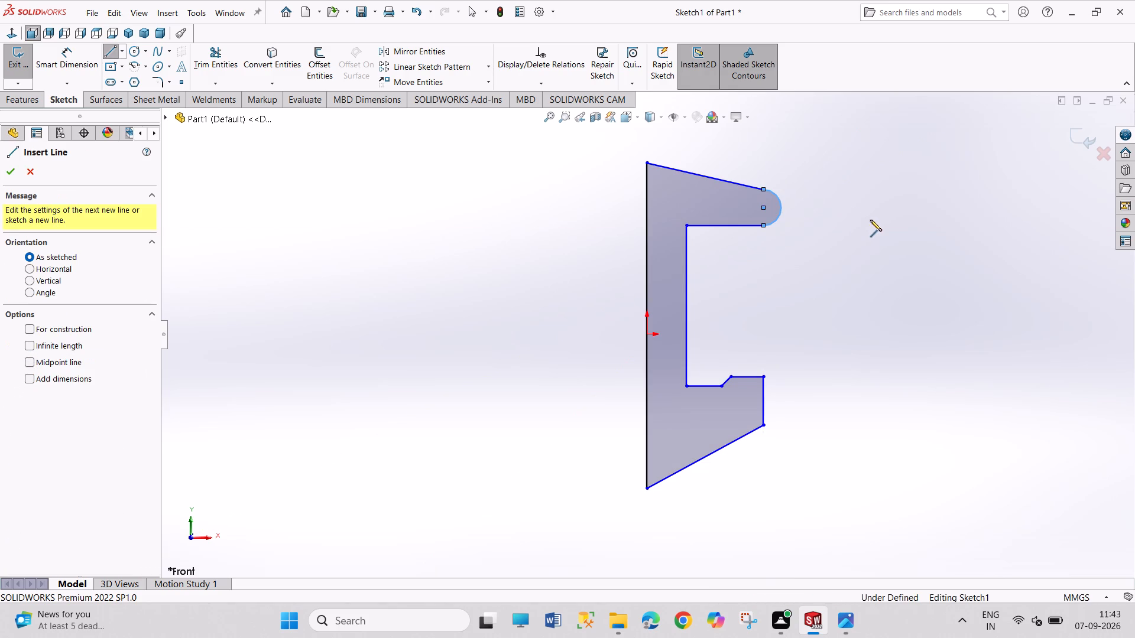
click(872, 220)
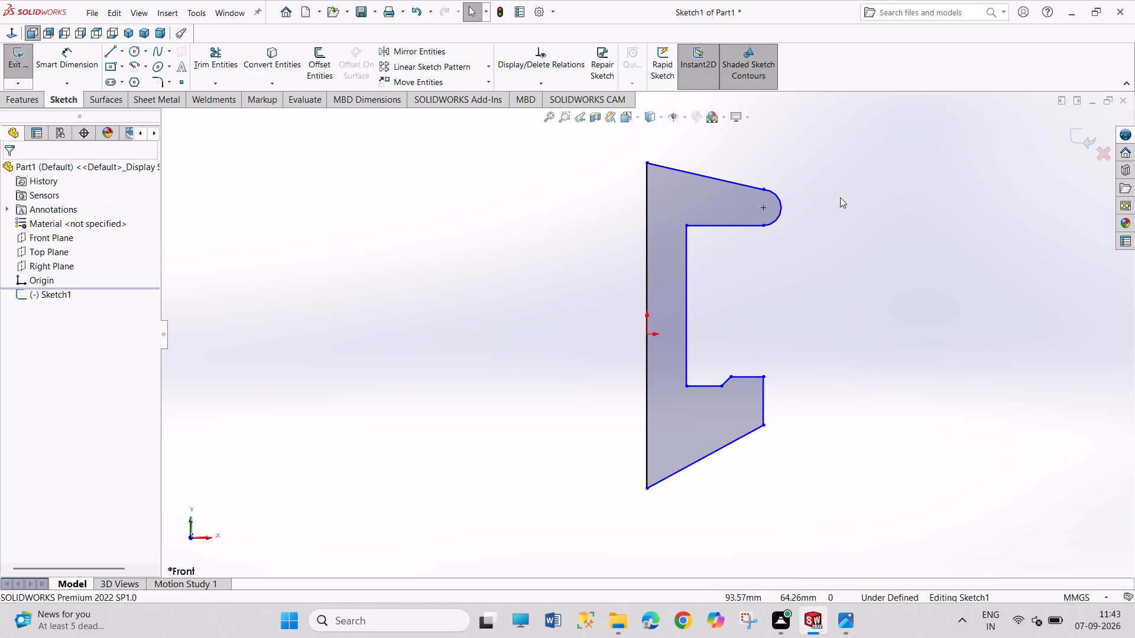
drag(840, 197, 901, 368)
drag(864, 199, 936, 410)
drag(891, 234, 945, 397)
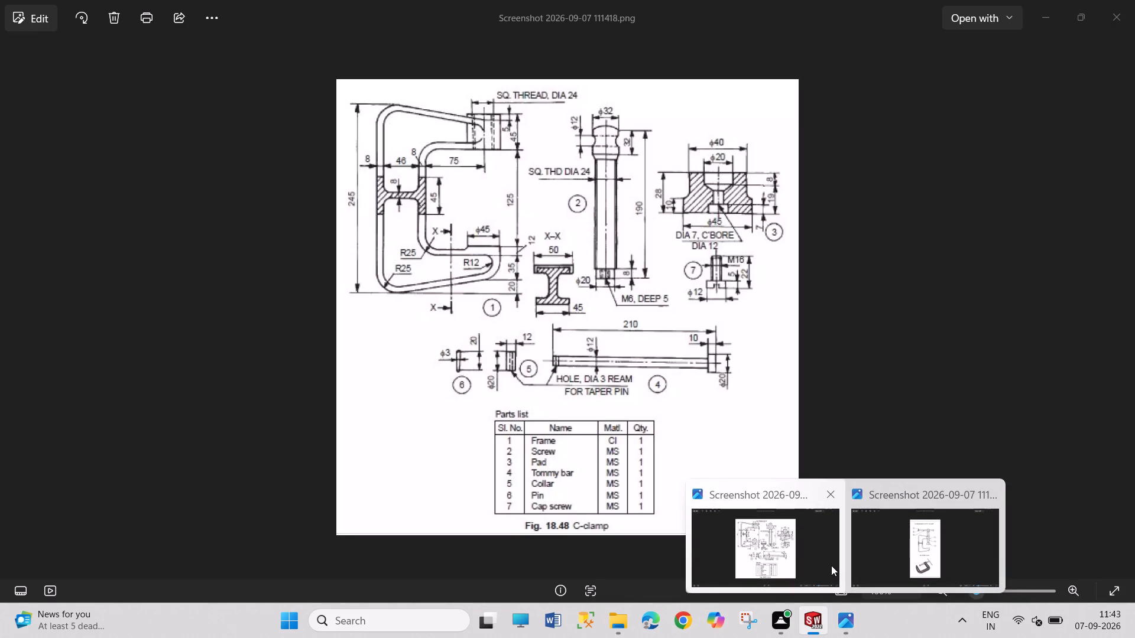
Dimension the frame's outer vertical back line to 245 mm.
right_drag(945, 486, 920, 325)
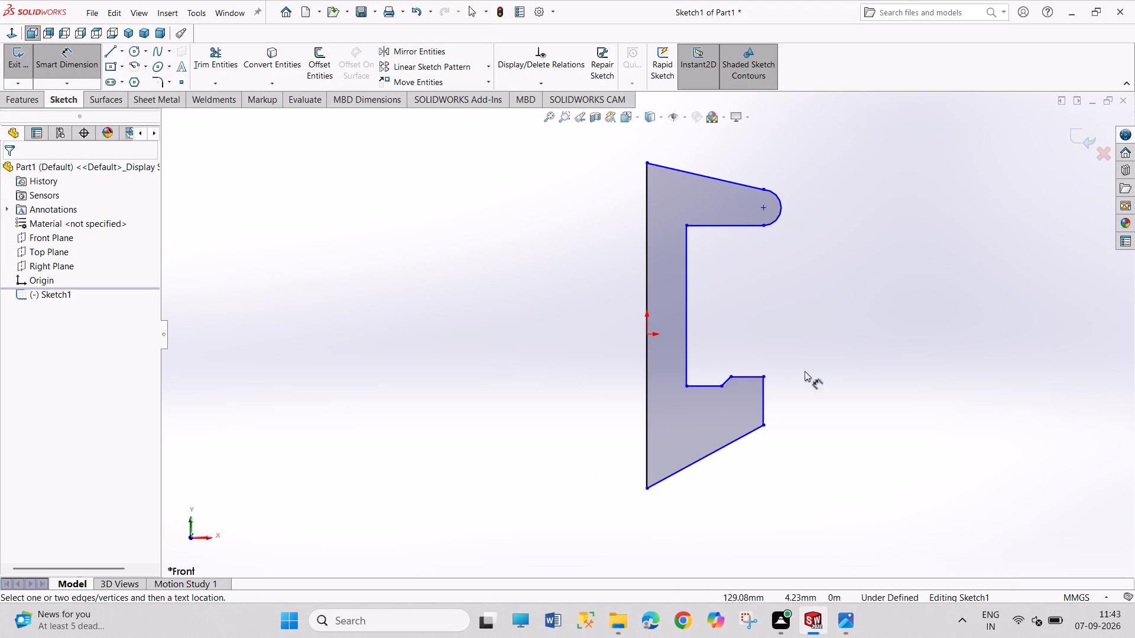
click(647, 437)
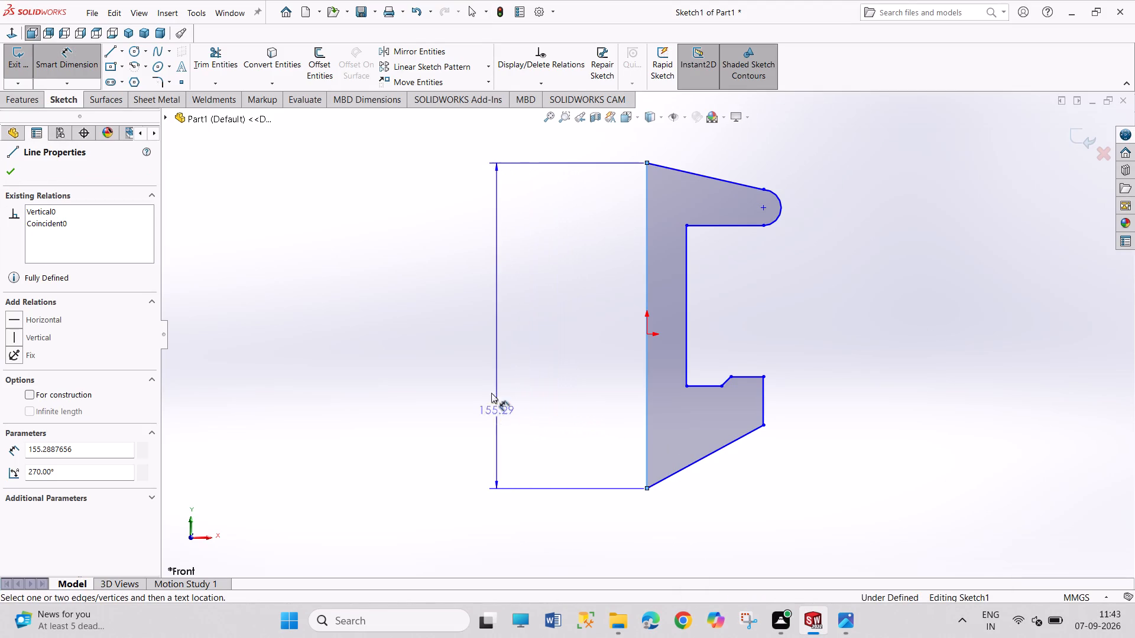
click(491, 369)
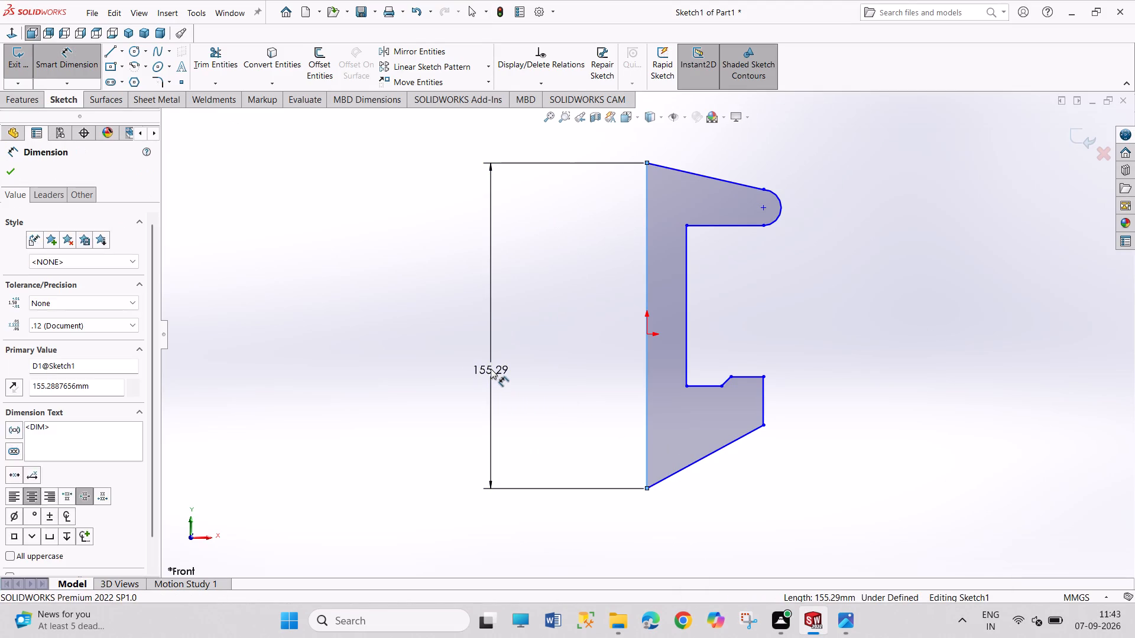
text(245)
key(Return)
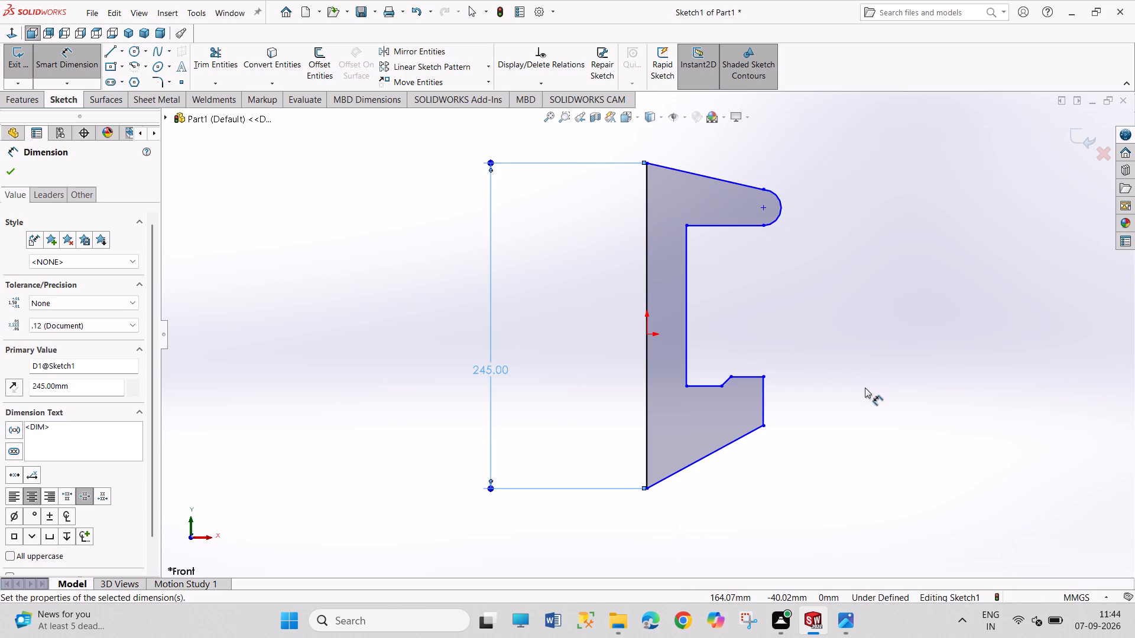
Dimension the distance between the outer back line and the inner vertical line as 8 mm.
click(647, 355)
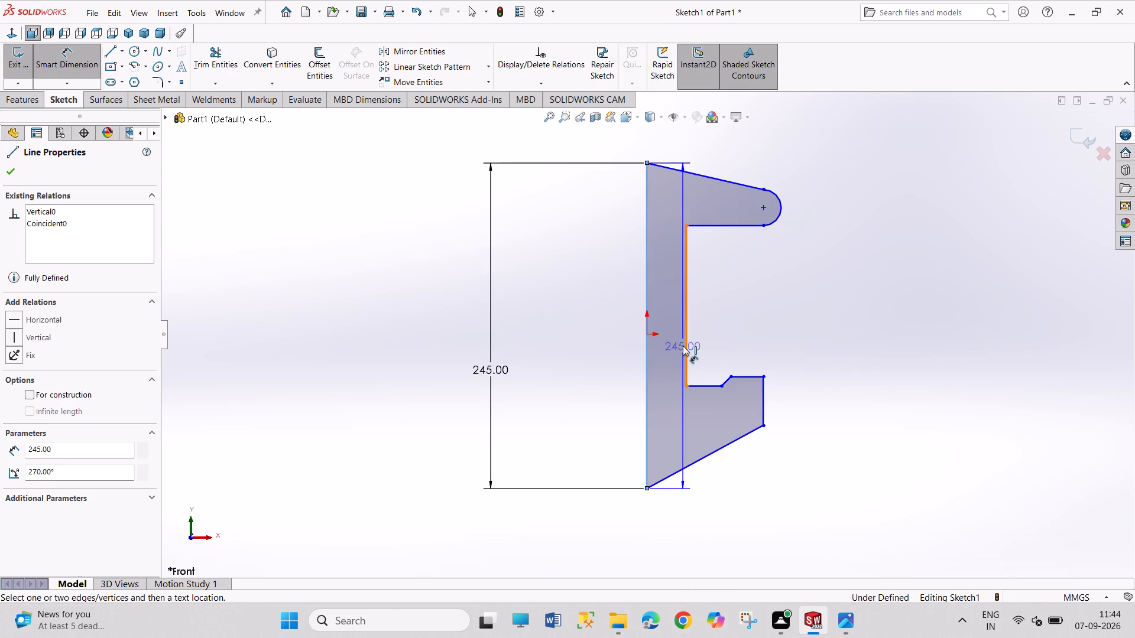
click(685, 346)
click(725, 338)
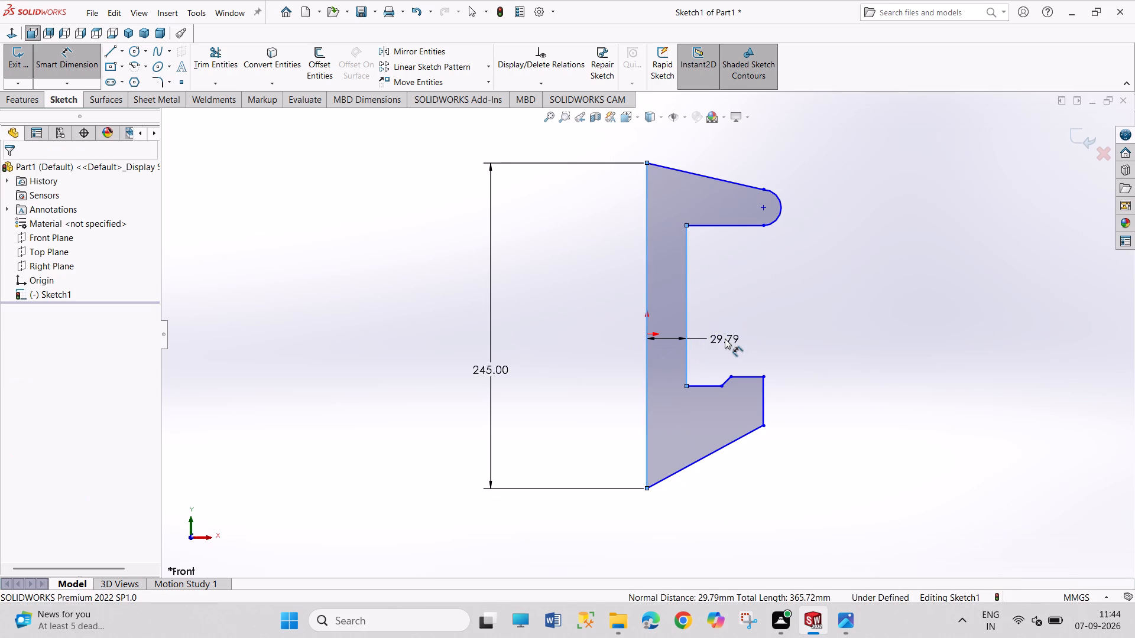
key(8)
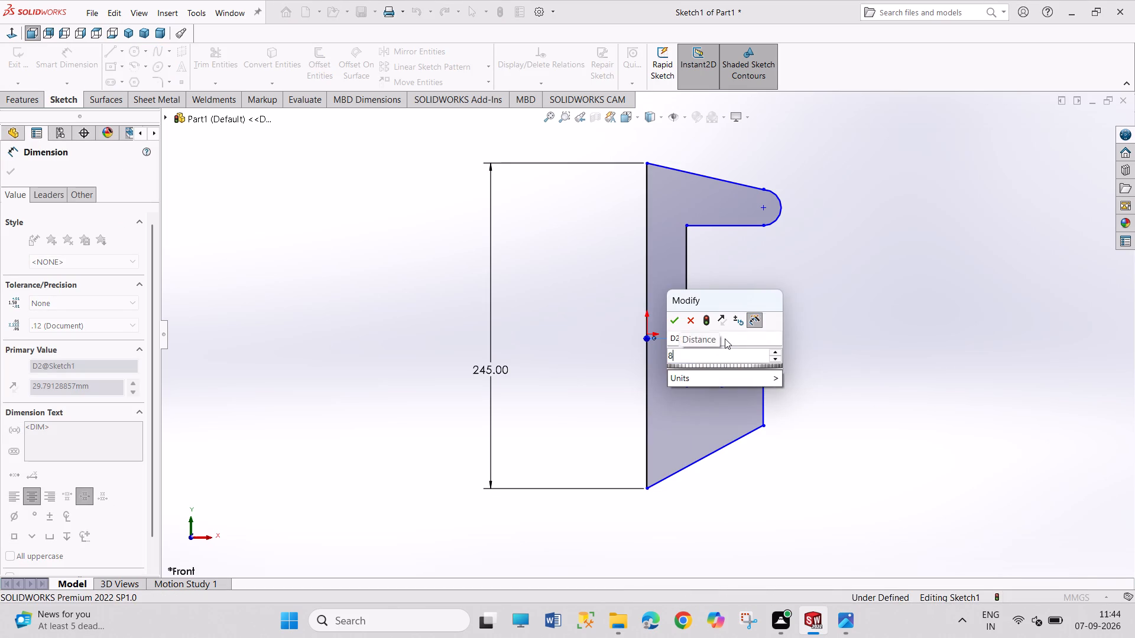
key(Return)
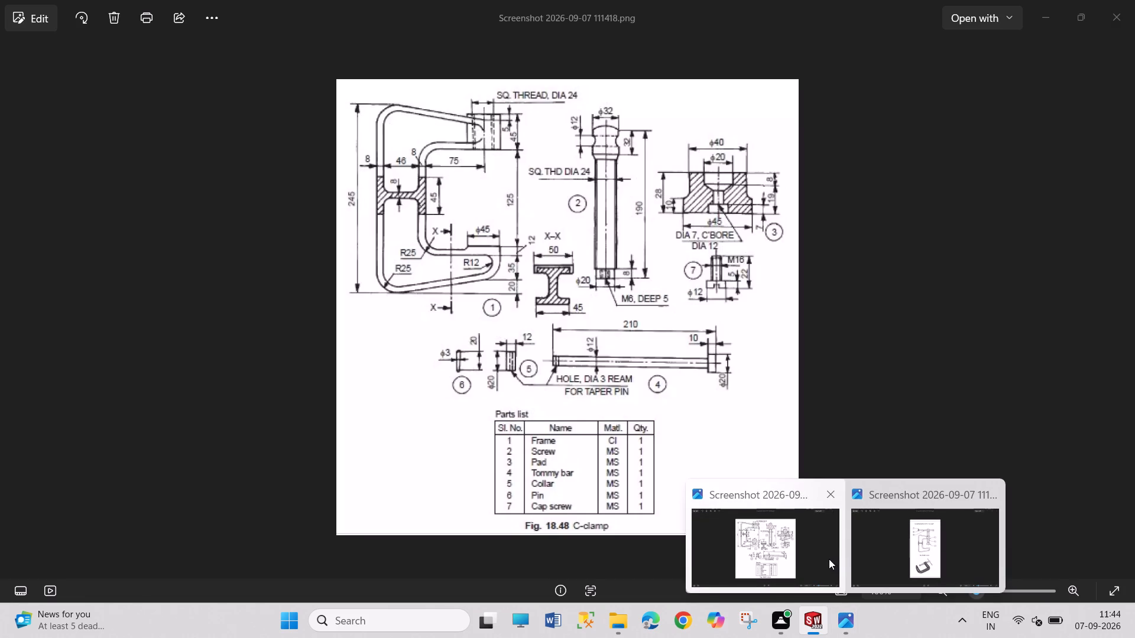
right_click(909, 311)
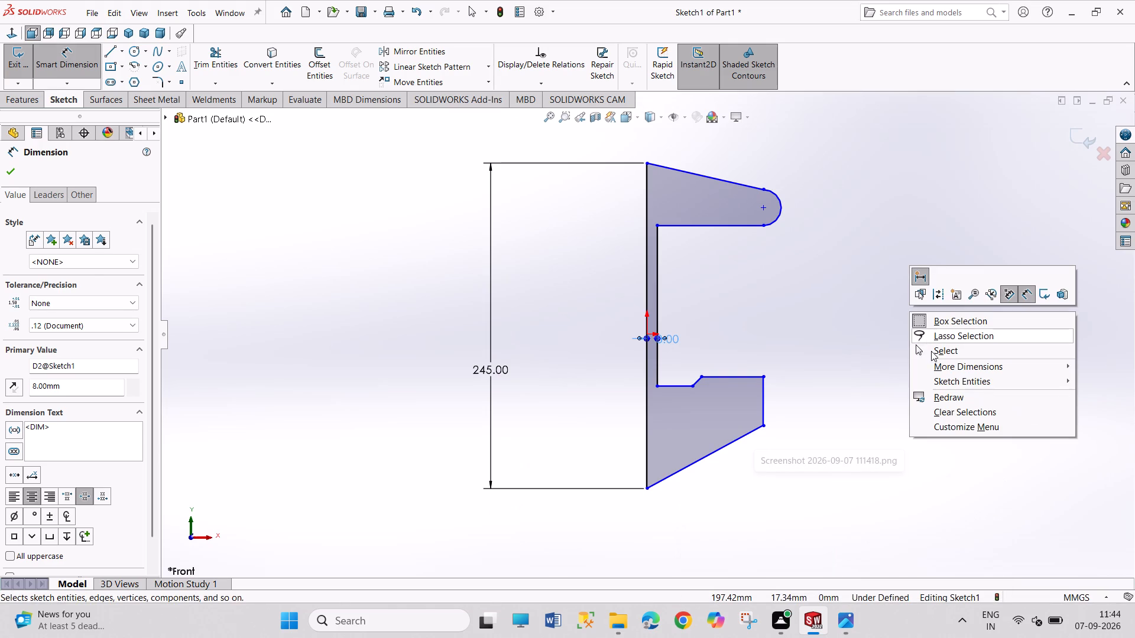
click(931, 351)
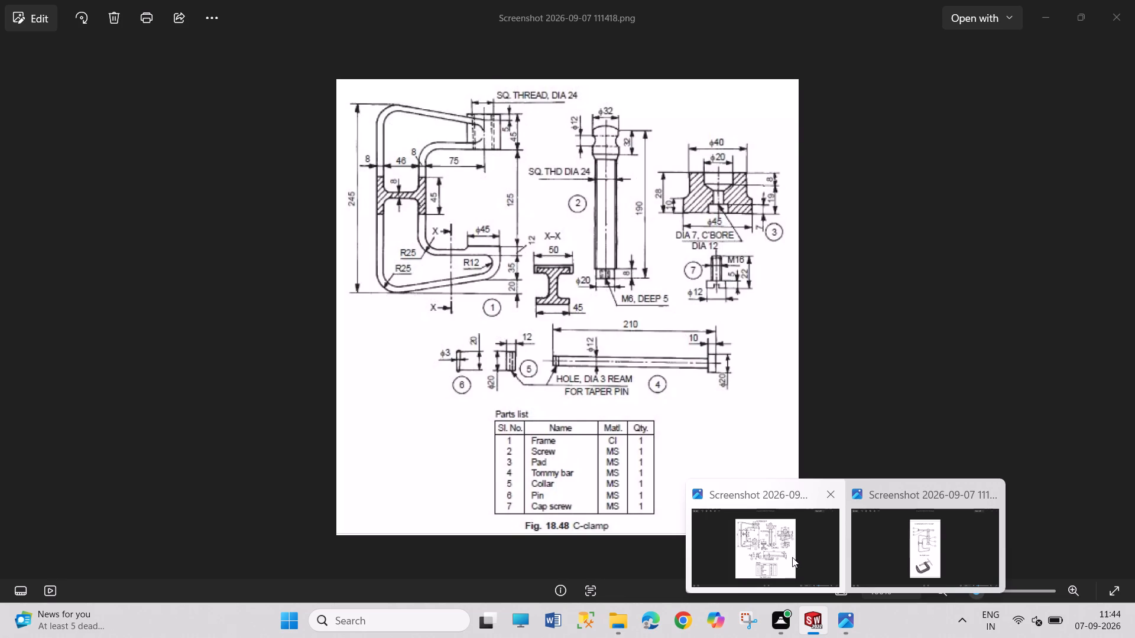
Change the distance between the outer back line and the inner vertical line to 48+16, giving 64 mm.
double_click(675, 338)
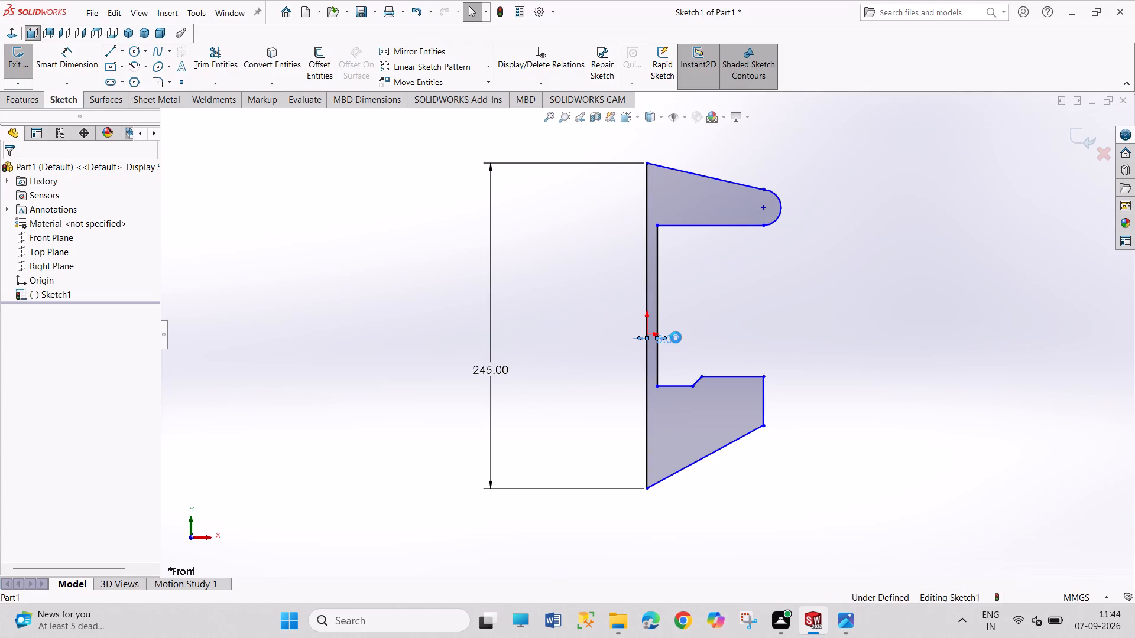
text(48)
text(+16)
key(Return)
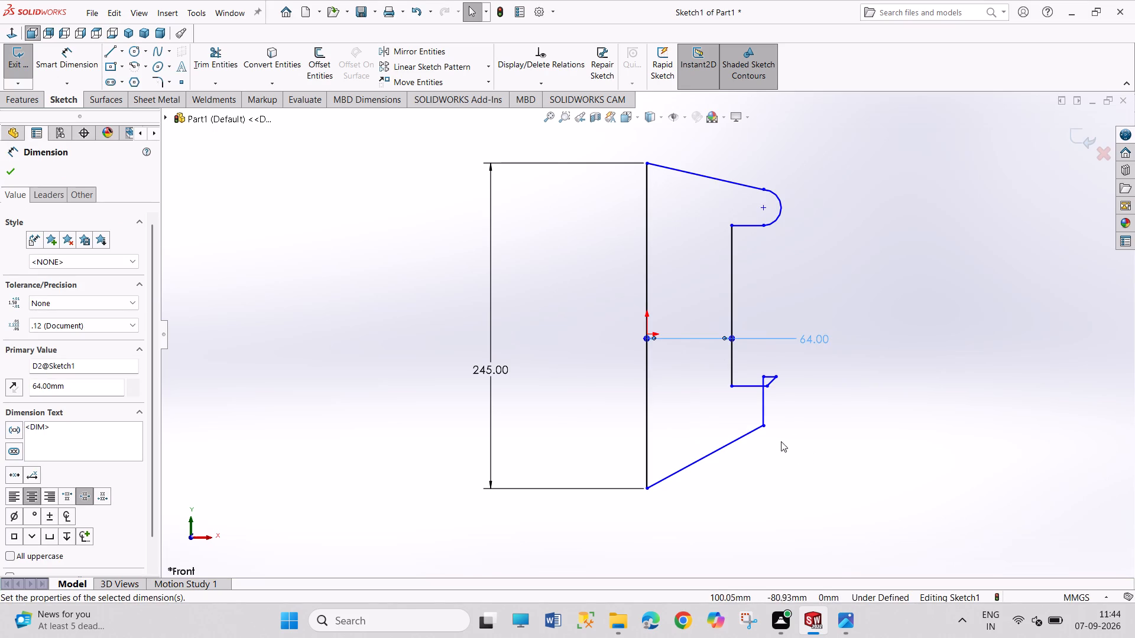
Untangle the lower jaw's step by moving its upper and lower vertices back inside the jaw, both to about X 78 mm.
drag(776, 375, 755, 375)
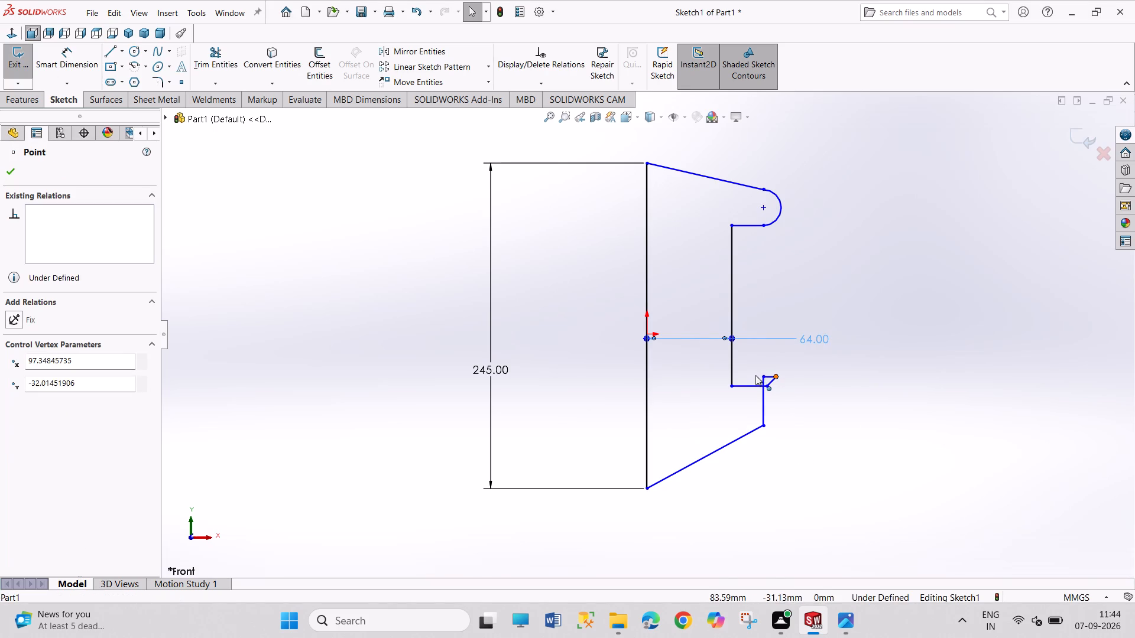
drag(755, 375, 750, 375)
drag(767, 385, 761, 385)
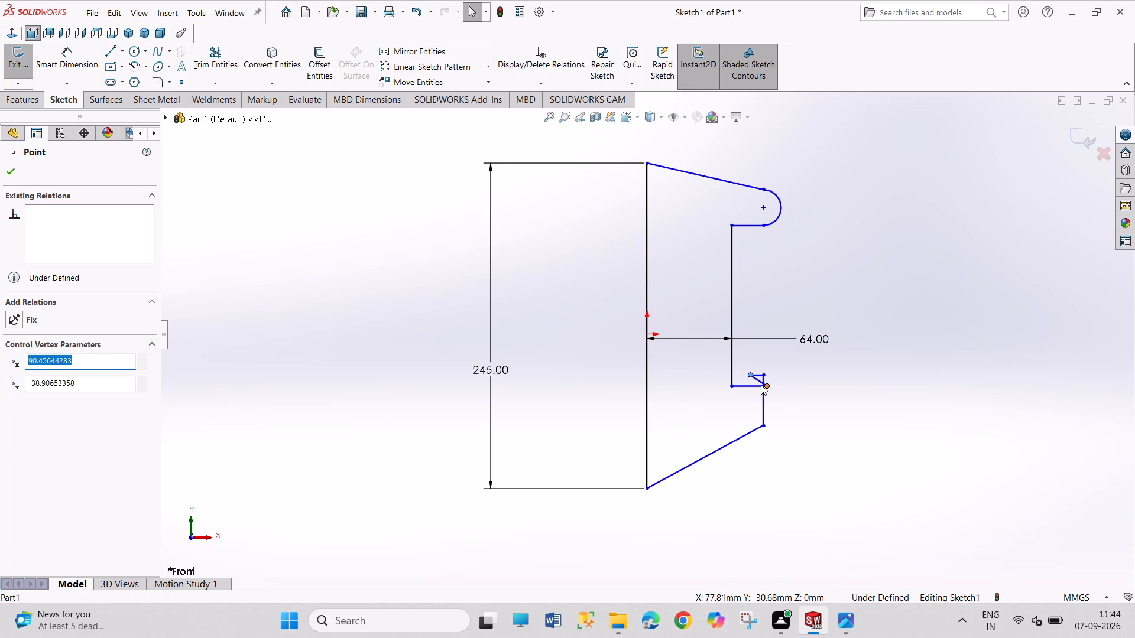
drag(761, 385, 751, 383)
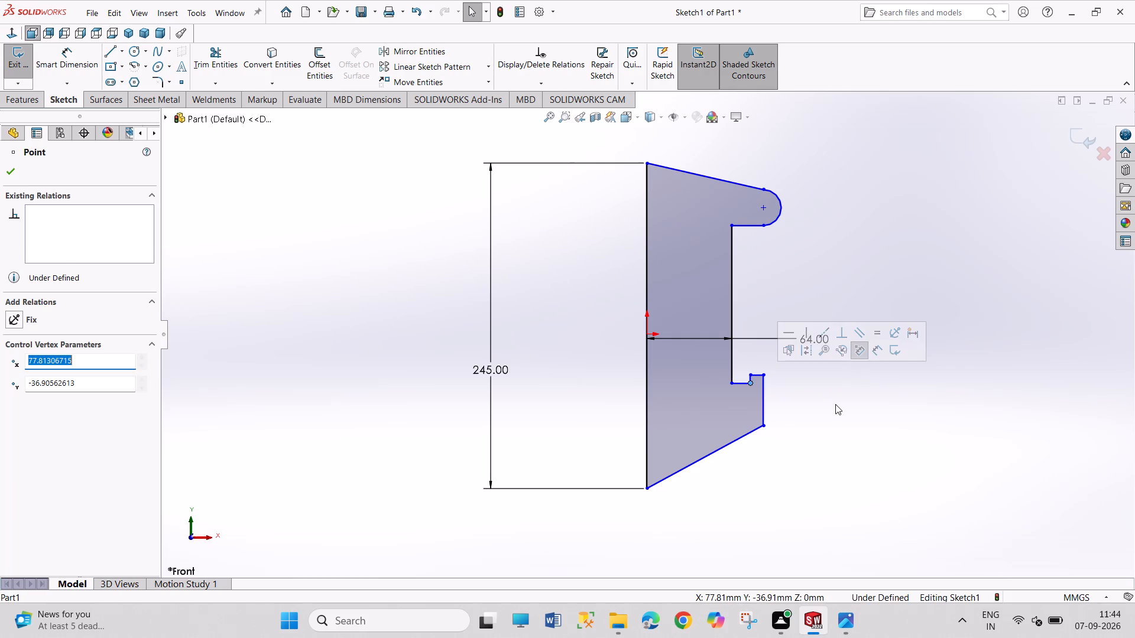
drag(835, 404, 892, 479)
drag(856, 390, 895, 467)
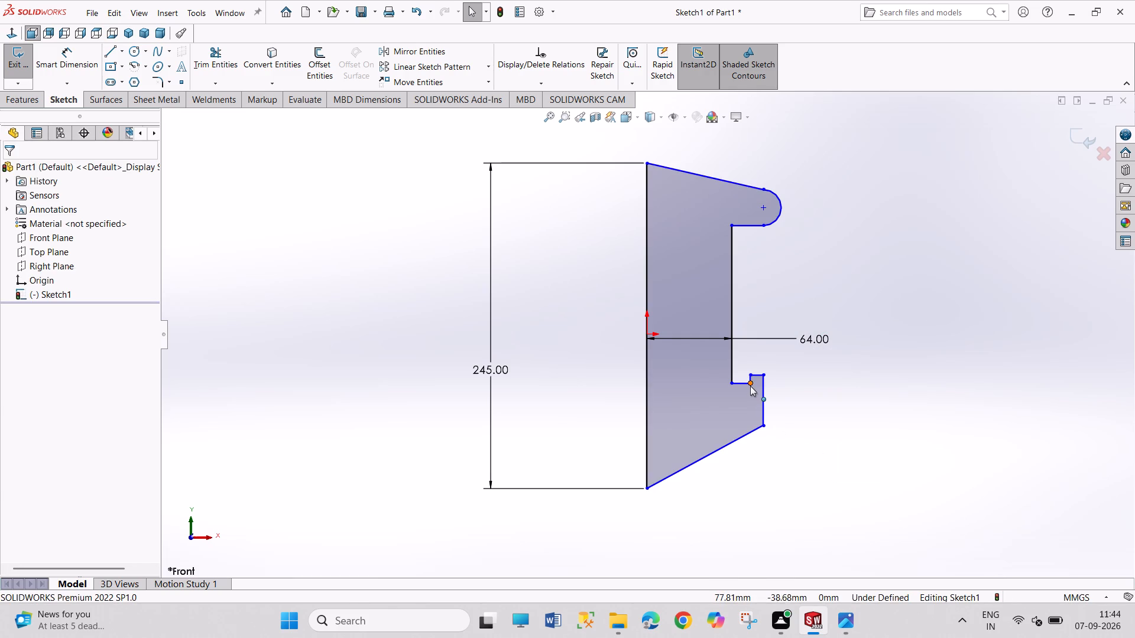
Extend the lower jaw's outer bottom corner to about X 108, Y -79 mm and move the step's lower vertex to about X 75, Y -38 mm.
drag(750, 385, 738, 382)
drag(738, 382, 741, 382)
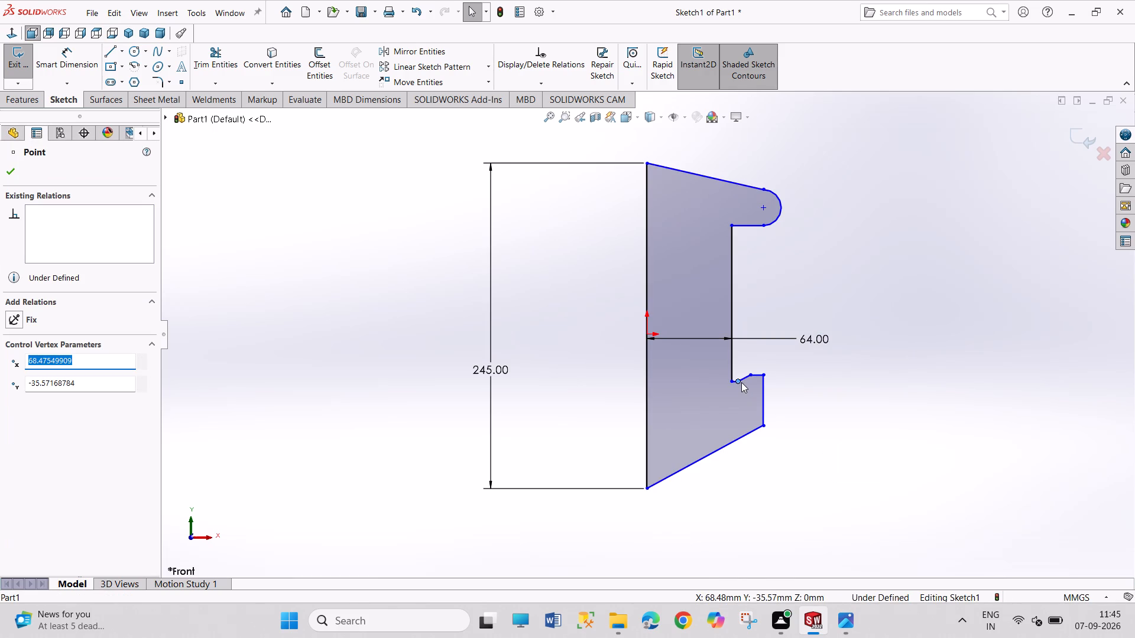
drag(741, 382, 748, 383)
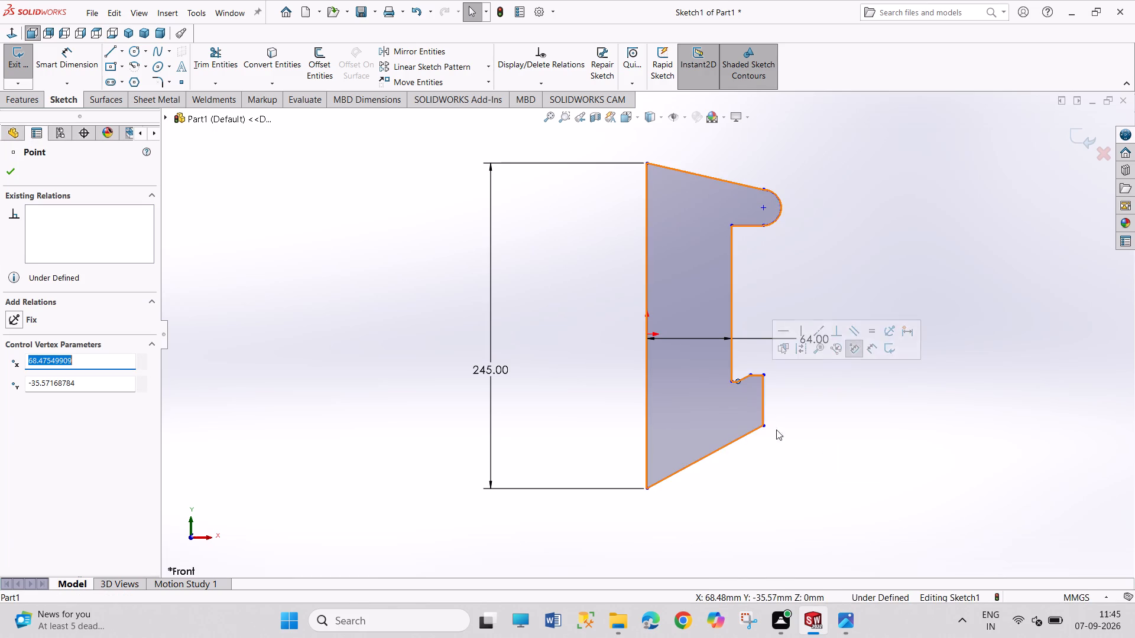
drag(761, 427, 789, 437)
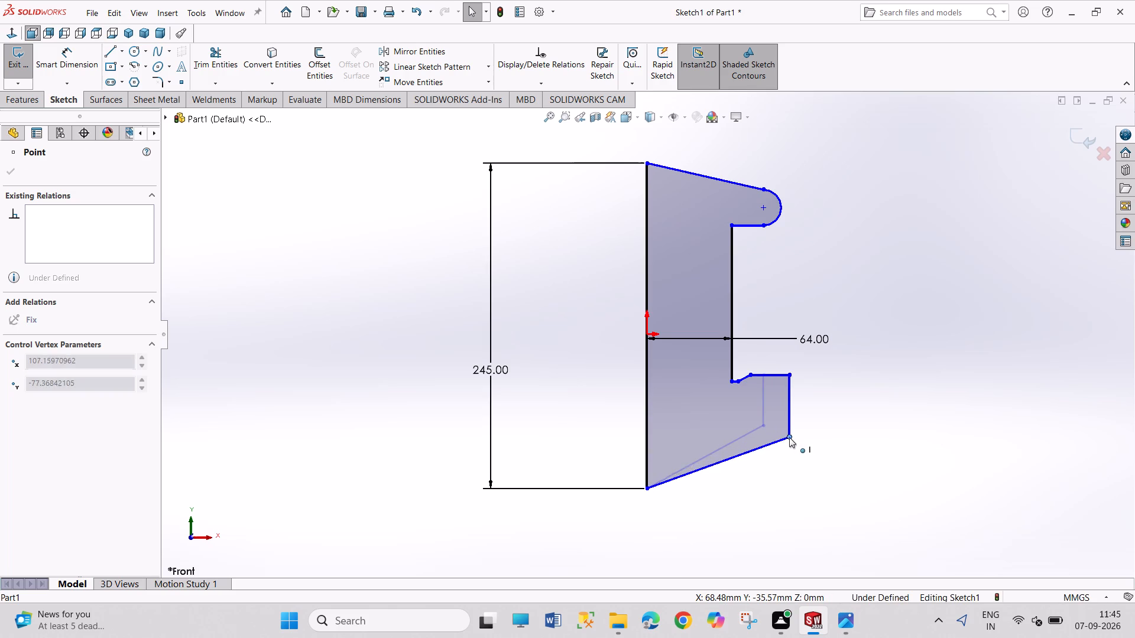
drag(789, 437, 791, 439)
drag(739, 382, 745, 384)
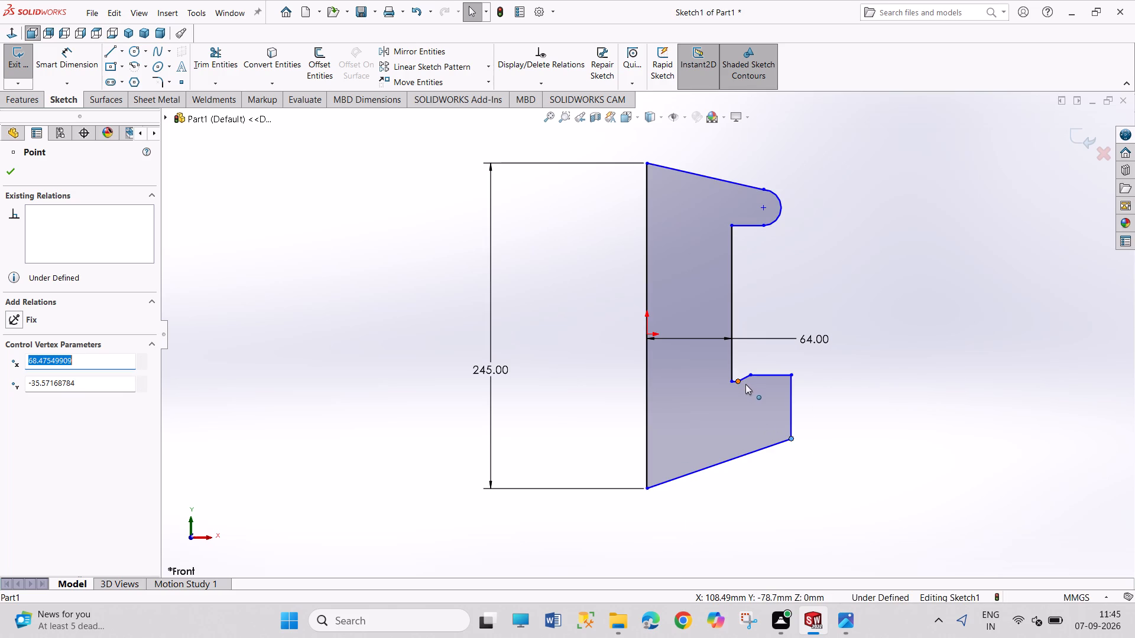
drag(745, 384, 746, 385)
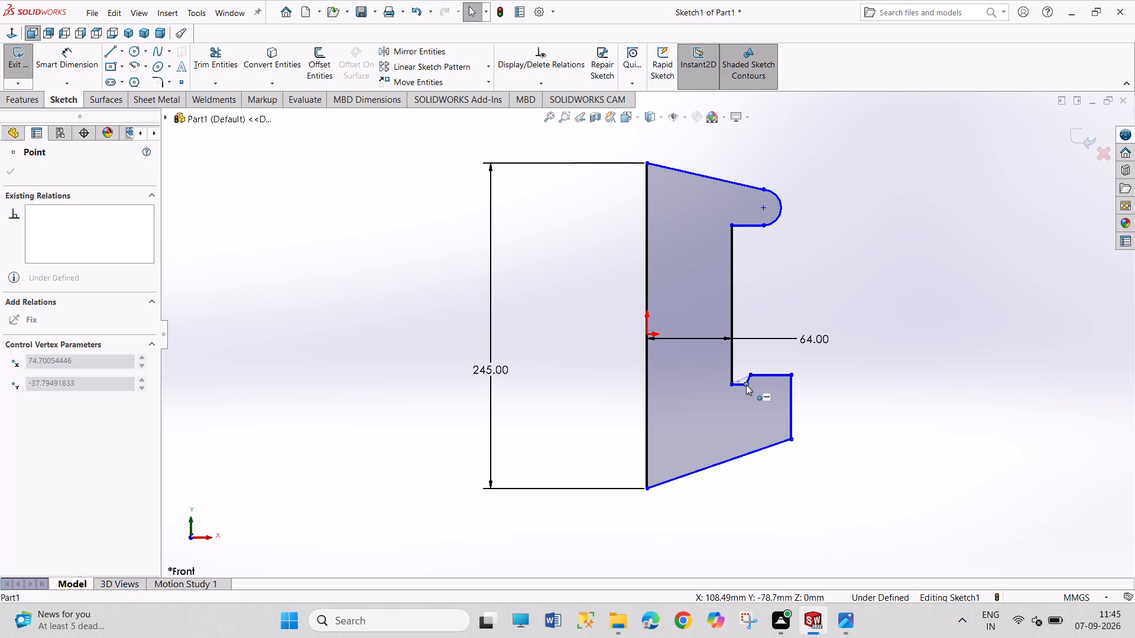
drag(746, 385, 745, 385)
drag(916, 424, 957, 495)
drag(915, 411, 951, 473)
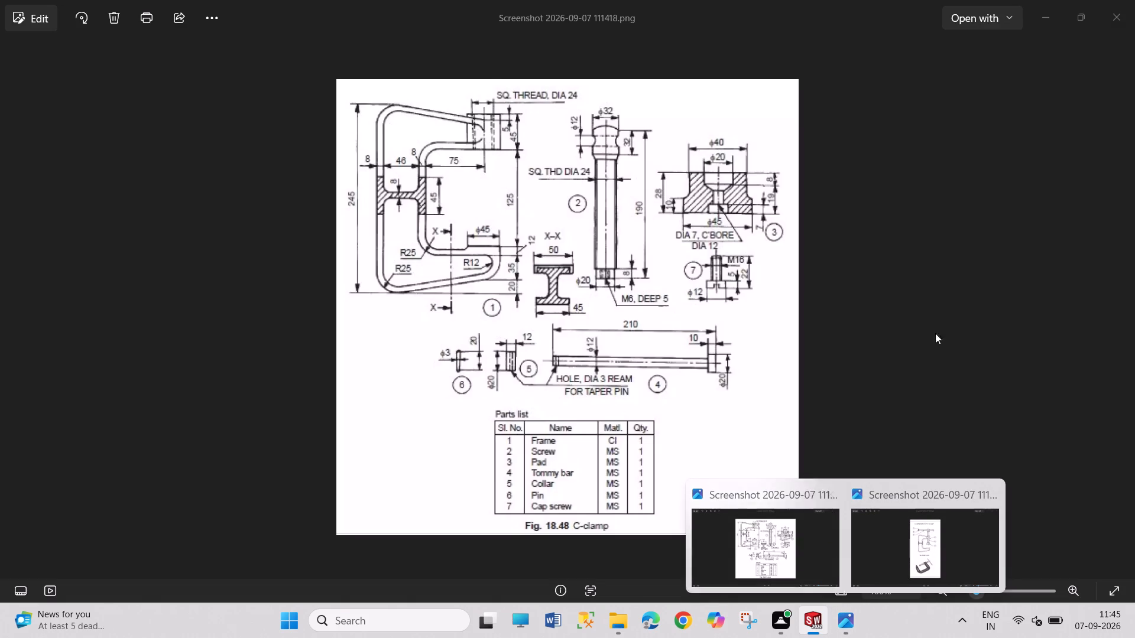
Dimension the distance from the inner vertical line to the upper jaw's end arc as 75 mm.
right_drag(952, 362, 918, 155)
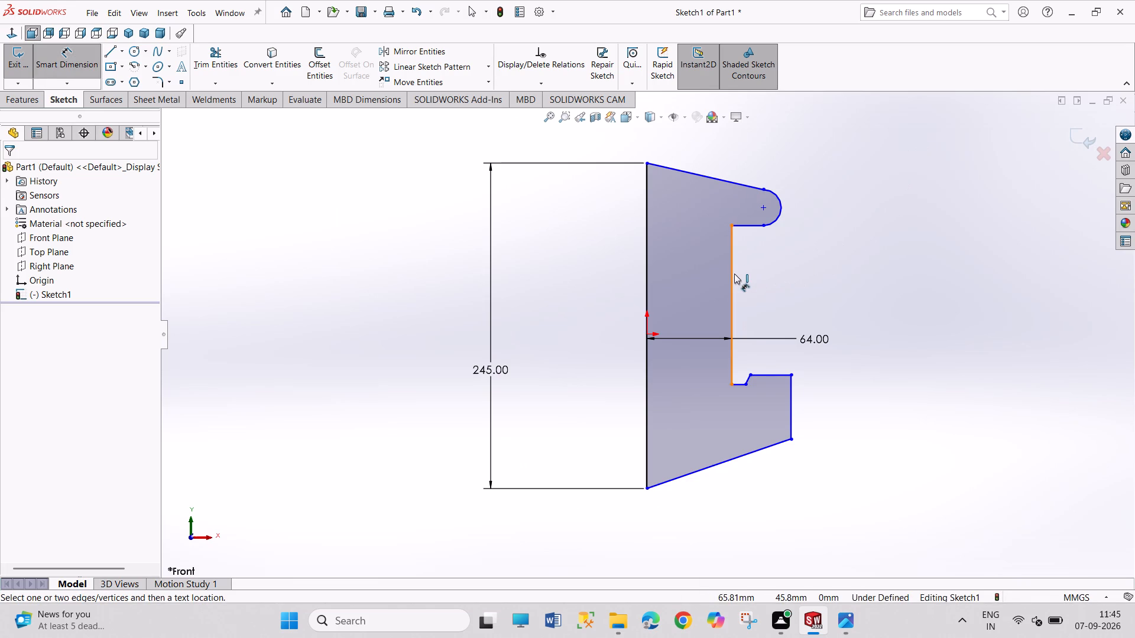
click(735, 274)
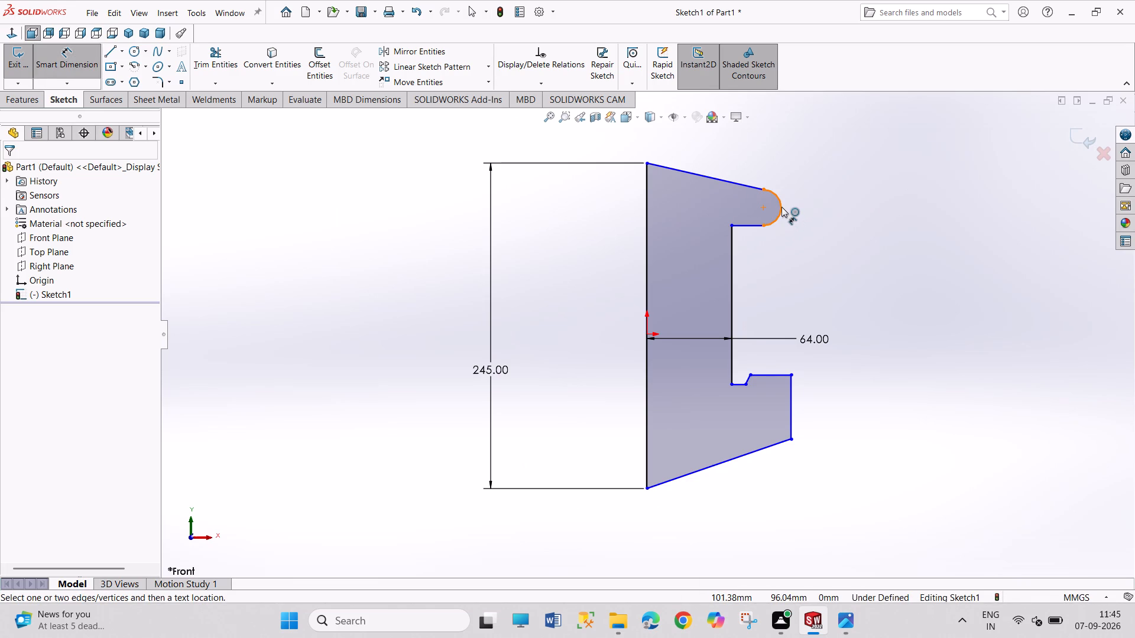
shift+click(781, 207)
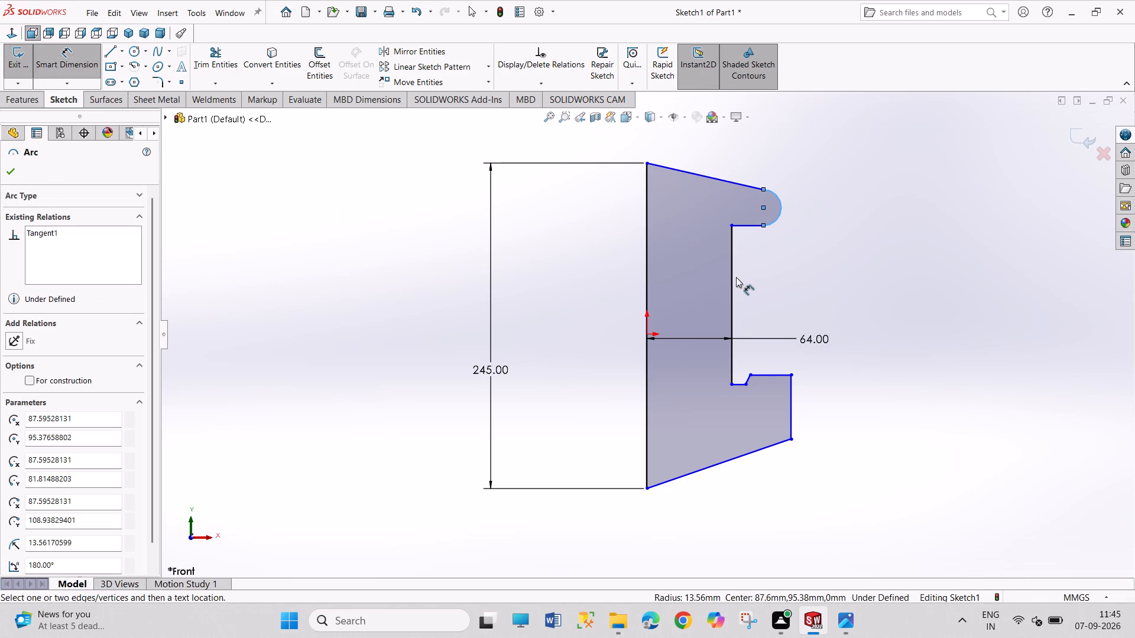
shift+click(733, 276)
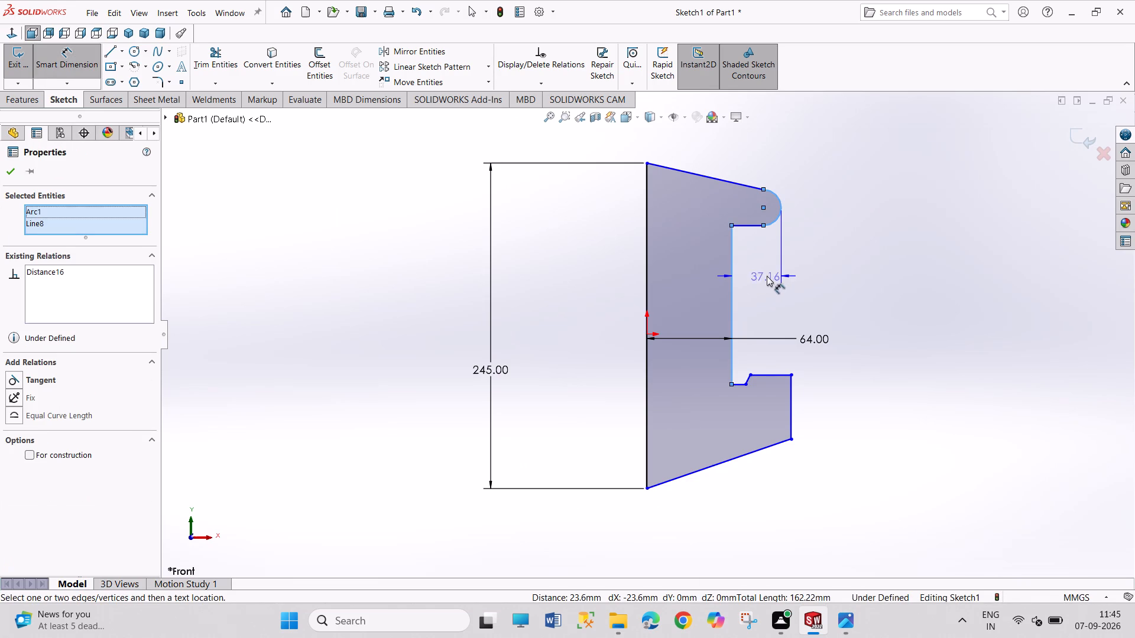
click(753, 279)
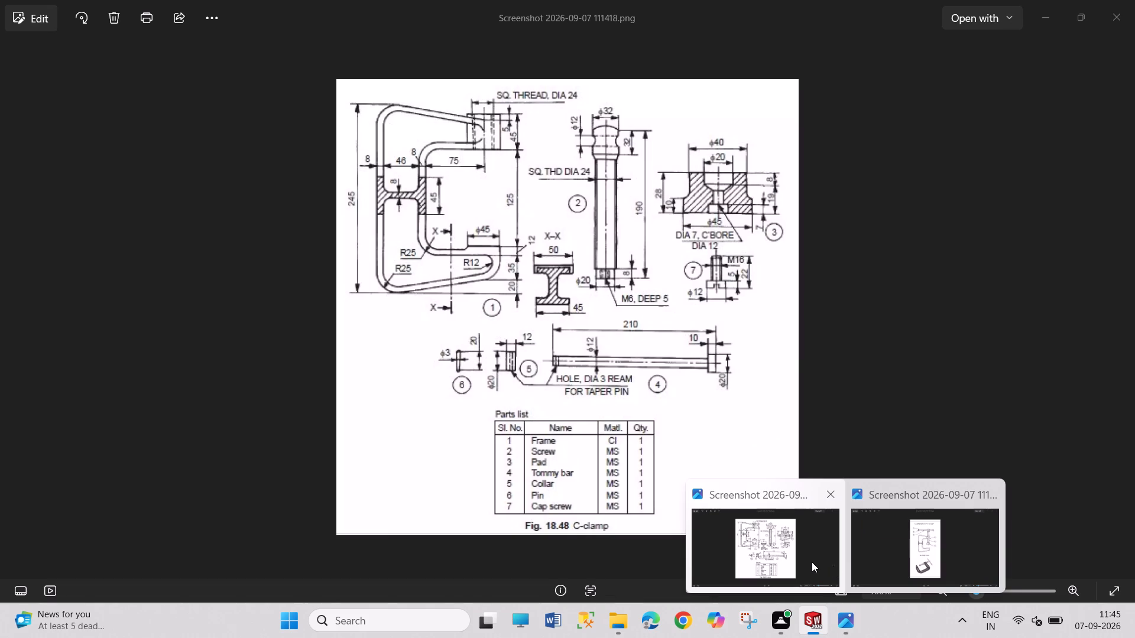
text(75)
key(Return)
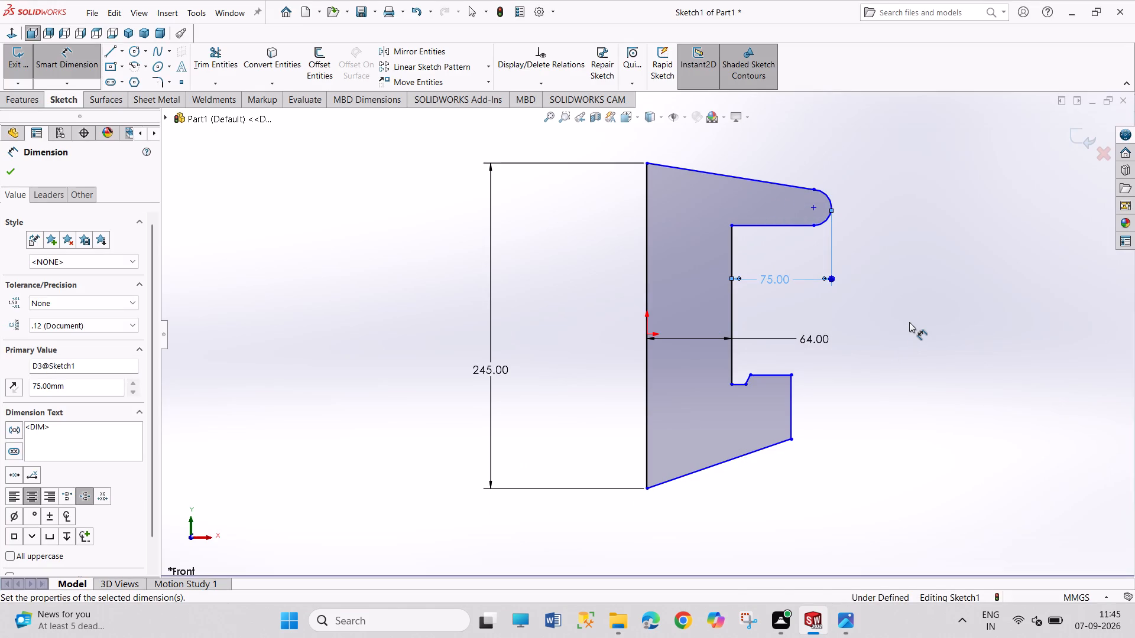
right_click(909, 322)
click(930, 359)
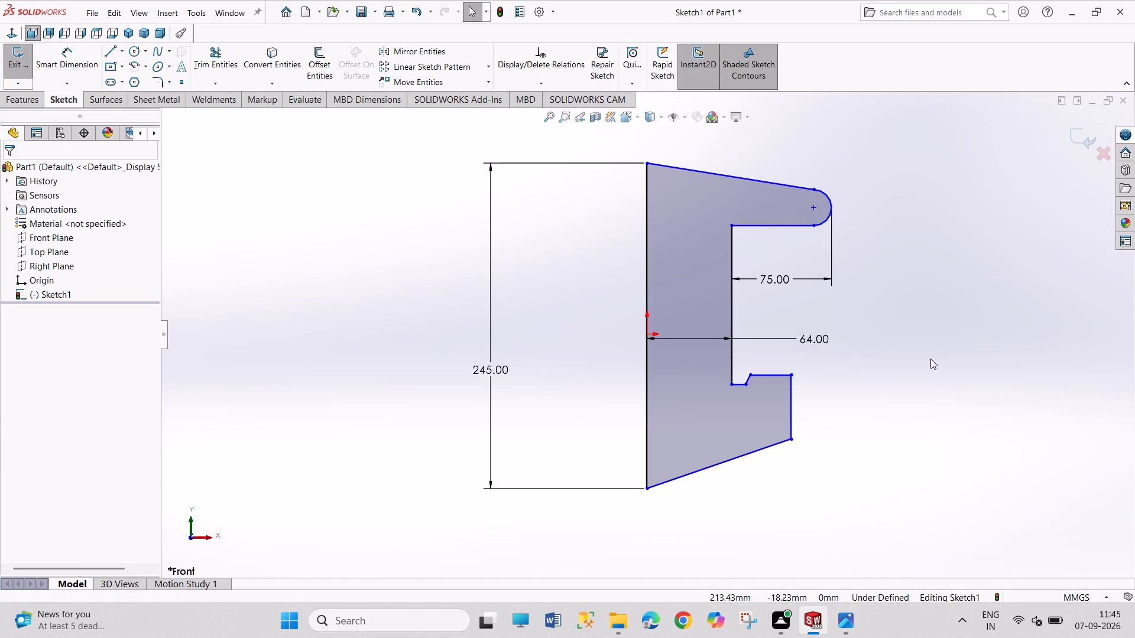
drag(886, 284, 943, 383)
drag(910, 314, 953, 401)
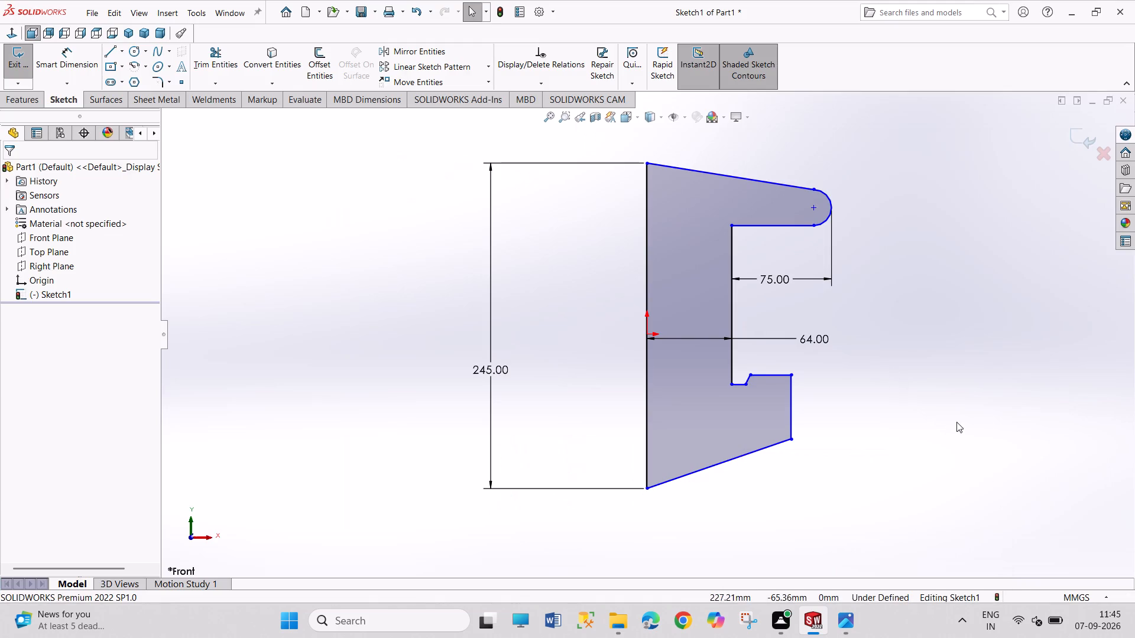
Dimension the radius of the upper jaw's end arc as 12 mm.
right_drag(959, 421, 908, 193)
click(832, 203)
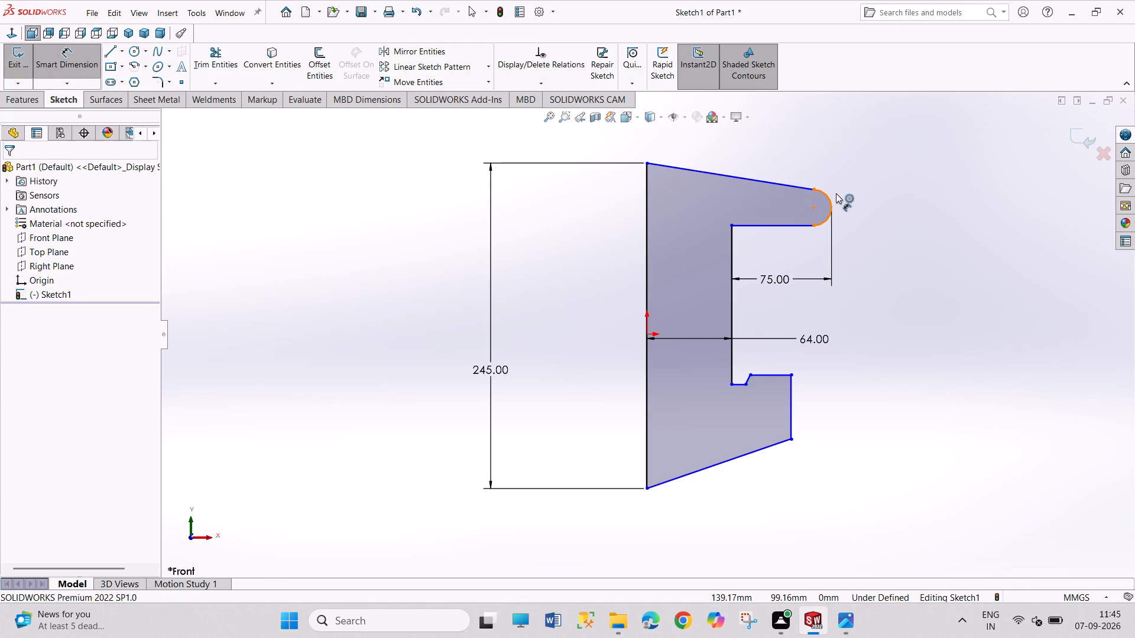
click(884, 193)
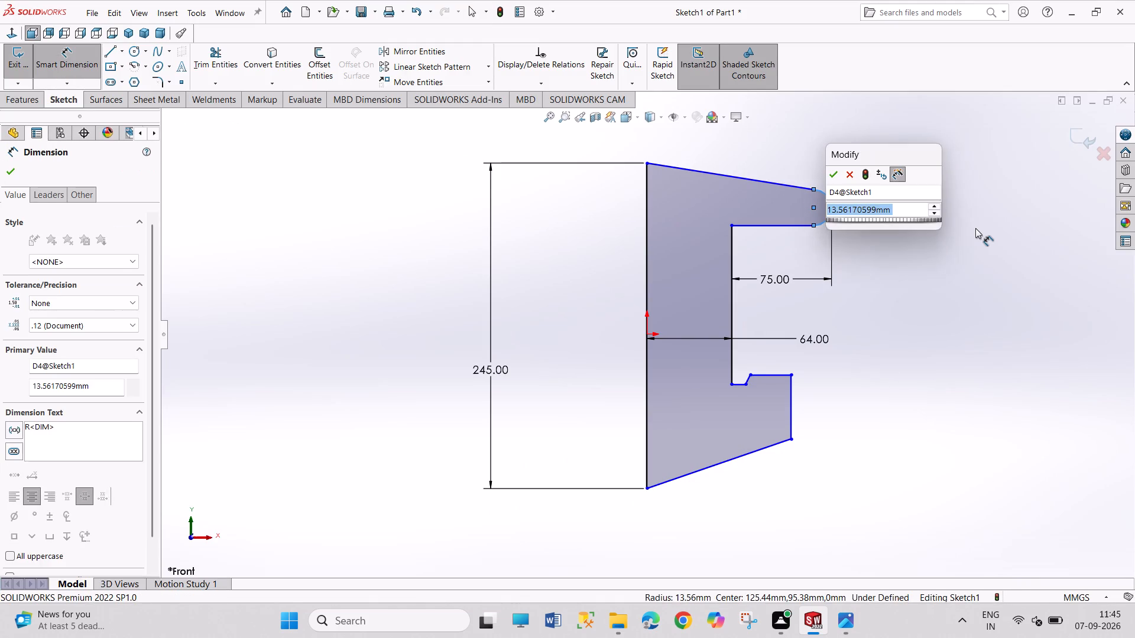
text(12)
key(Return)
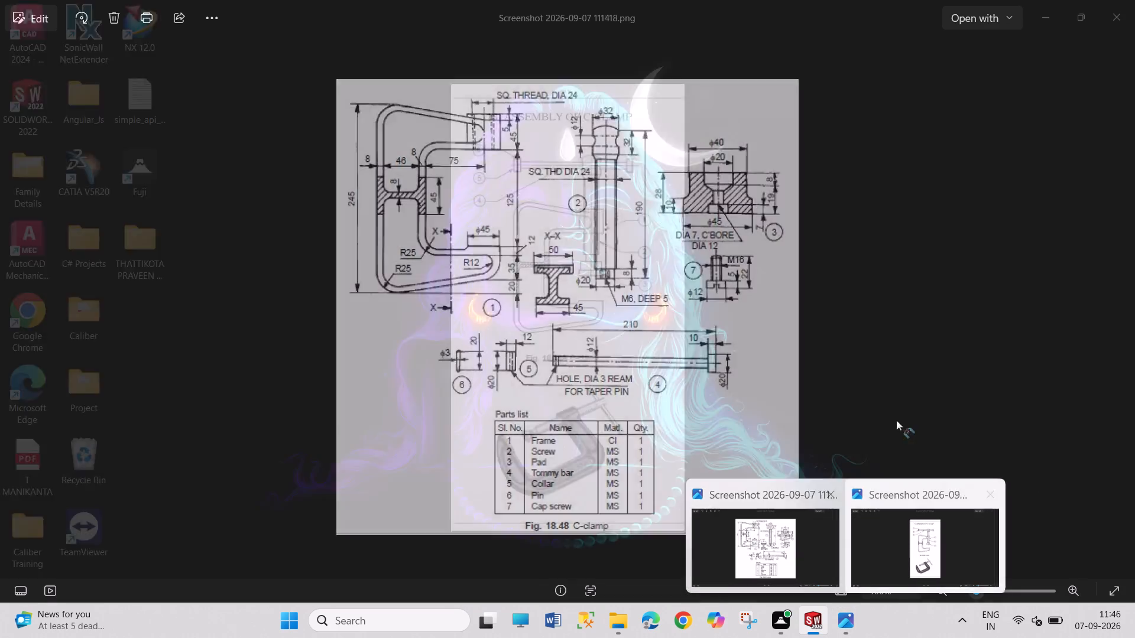
right_click(919, 362)
click(939, 403)
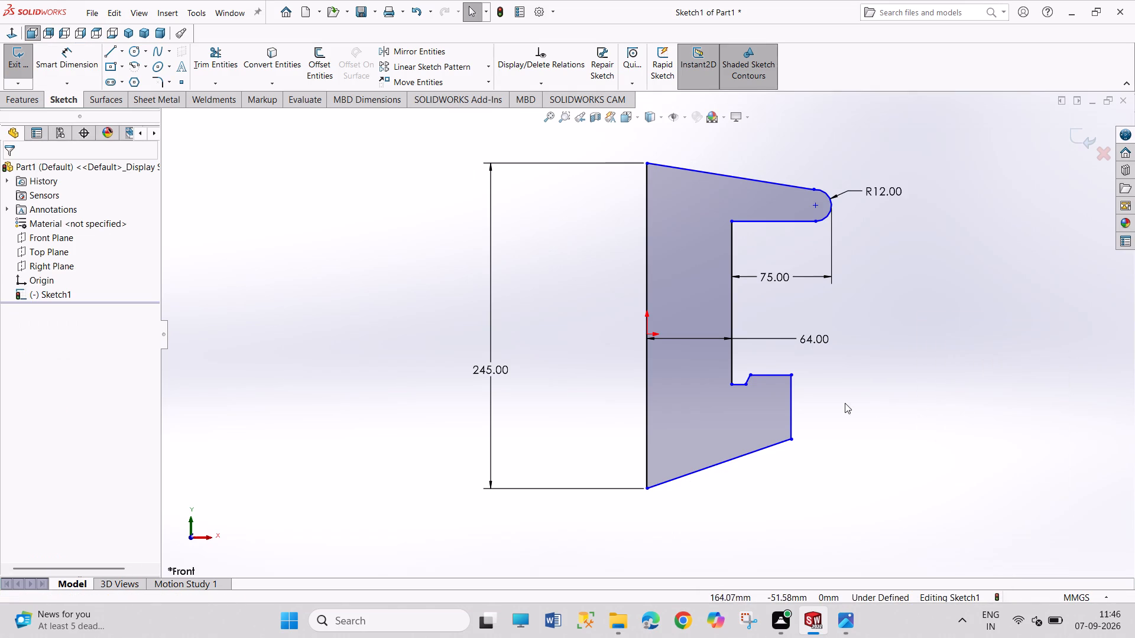
Delete the vertical line closing the outer end of the lower jaw.
right_click(793, 409)
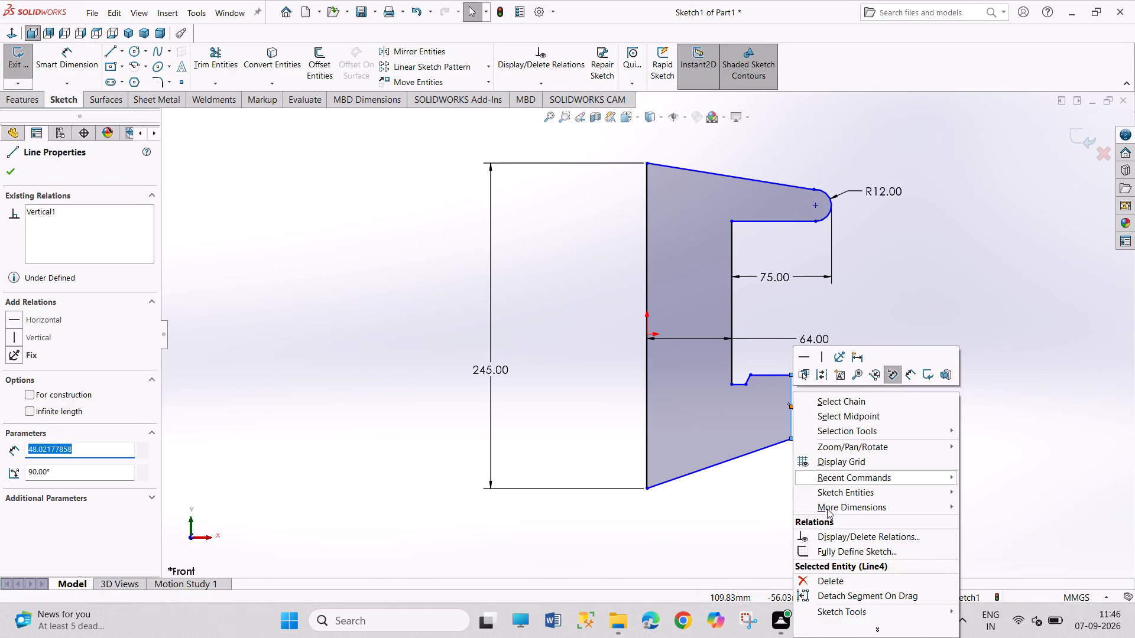
click(836, 578)
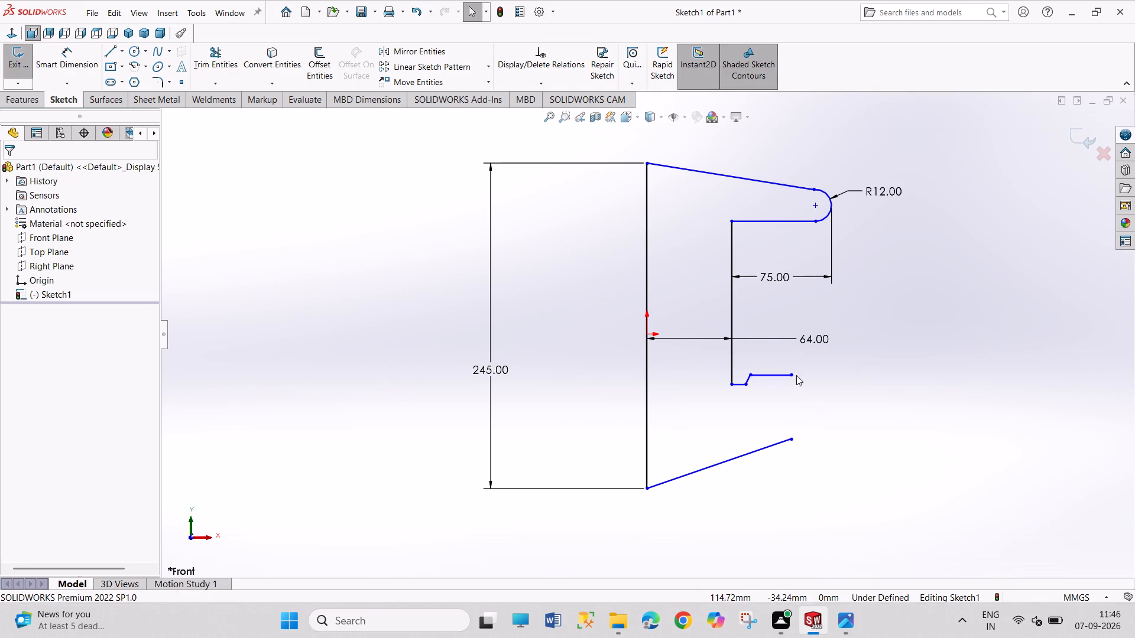
Lower the outer end of the lower jaw's top line to about X 112, Y -44 mm and move the step's lower vertex down below it.
drag(794, 373, 796, 393)
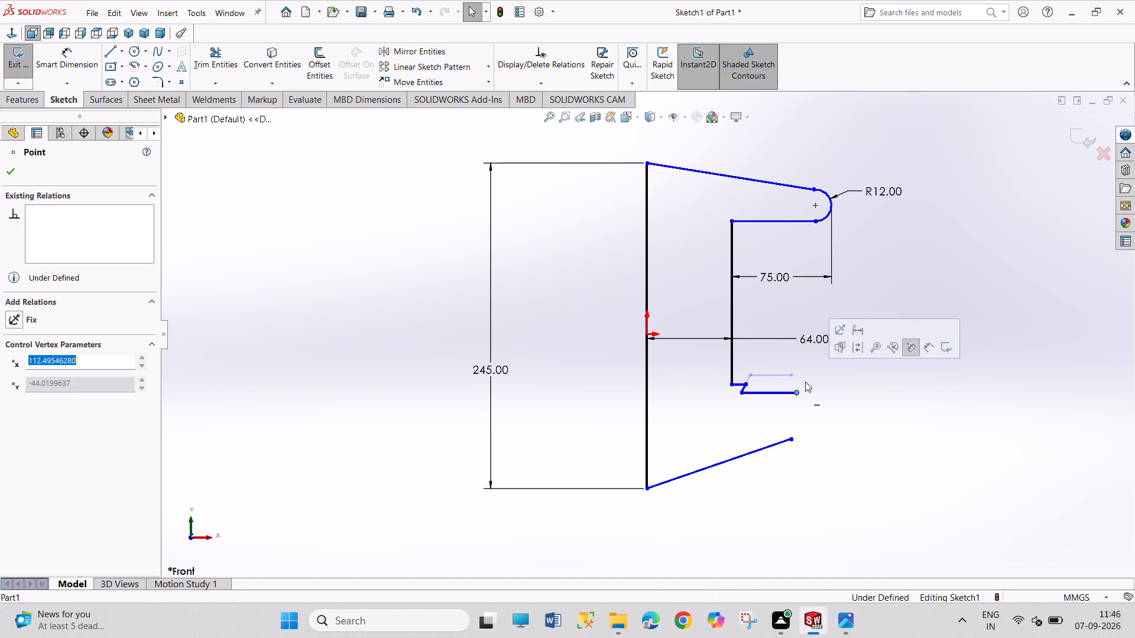
drag(744, 383, 744, 401)
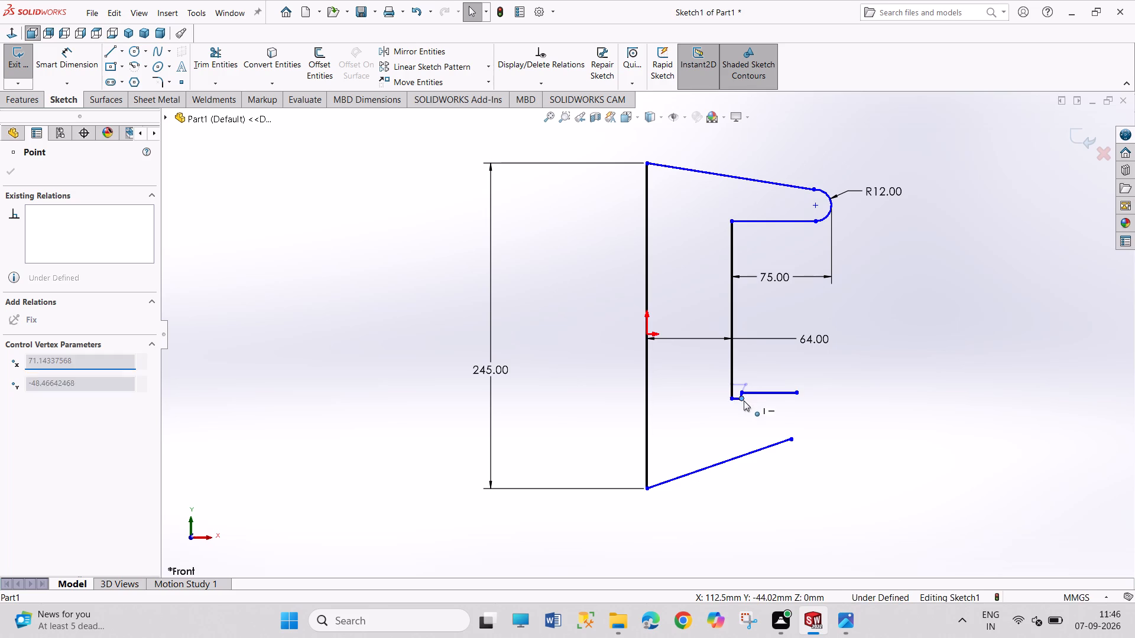
drag(744, 401, 737, 405)
click(885, 454)
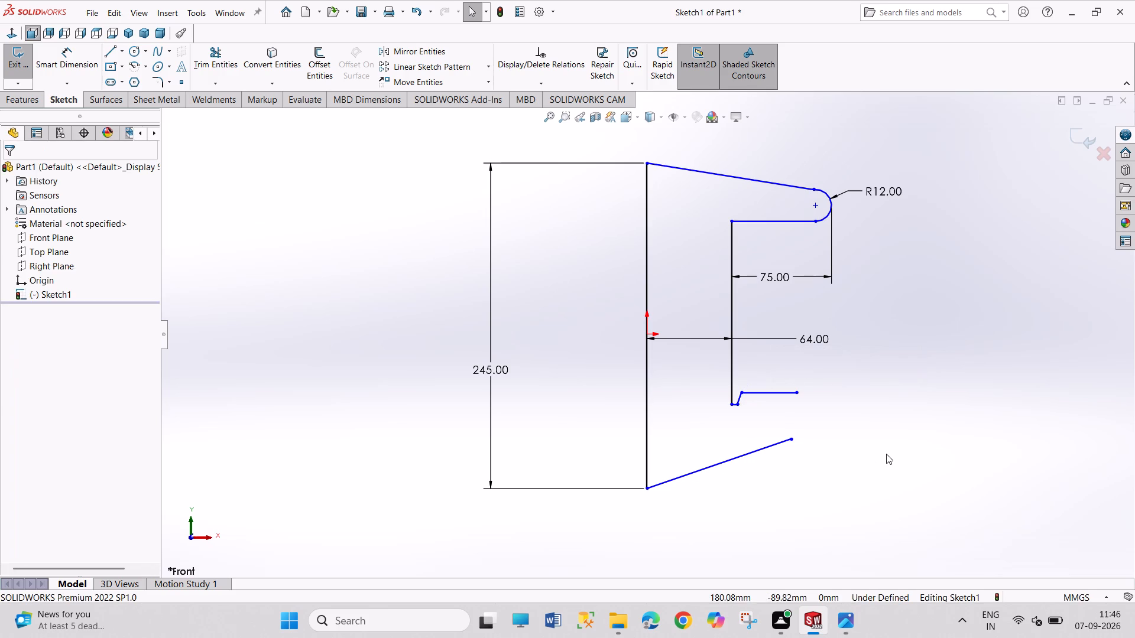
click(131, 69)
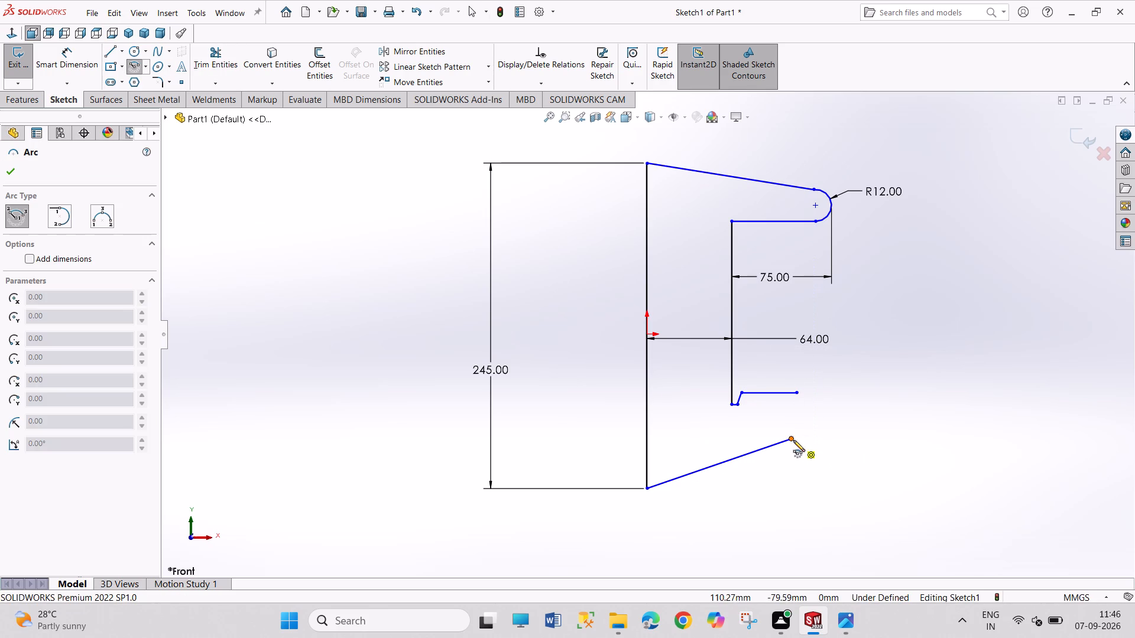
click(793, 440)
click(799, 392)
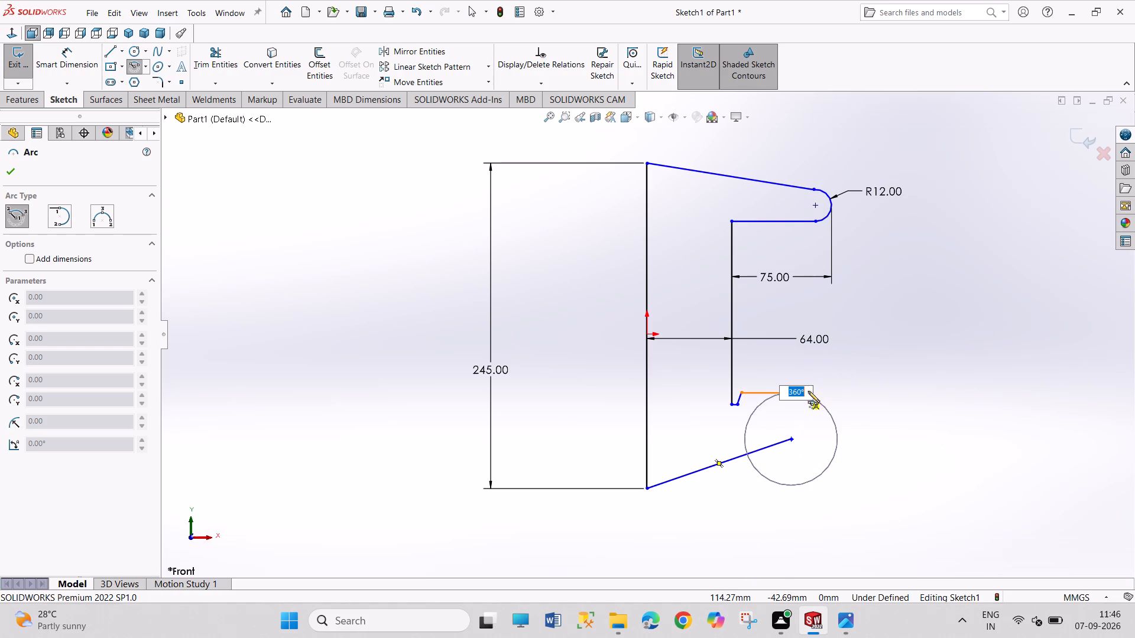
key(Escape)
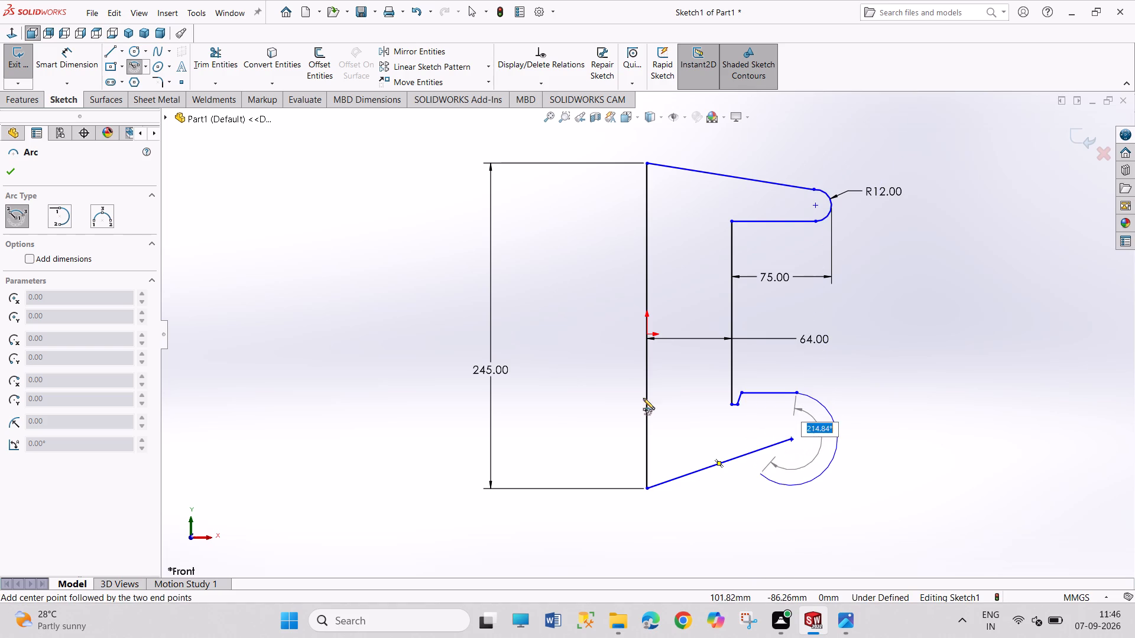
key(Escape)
Close the lower jaw's end with a 3 Point Arc of about 19 mm radius, joining the sloped bottom line to the top line.
click(147, 65)
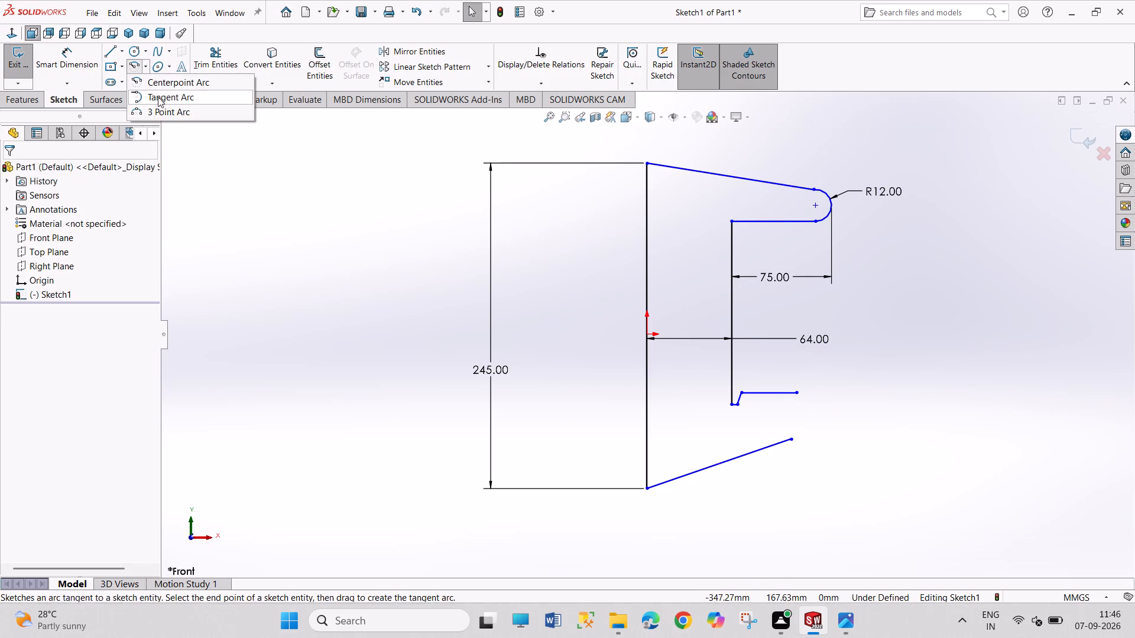
click(162, 112)
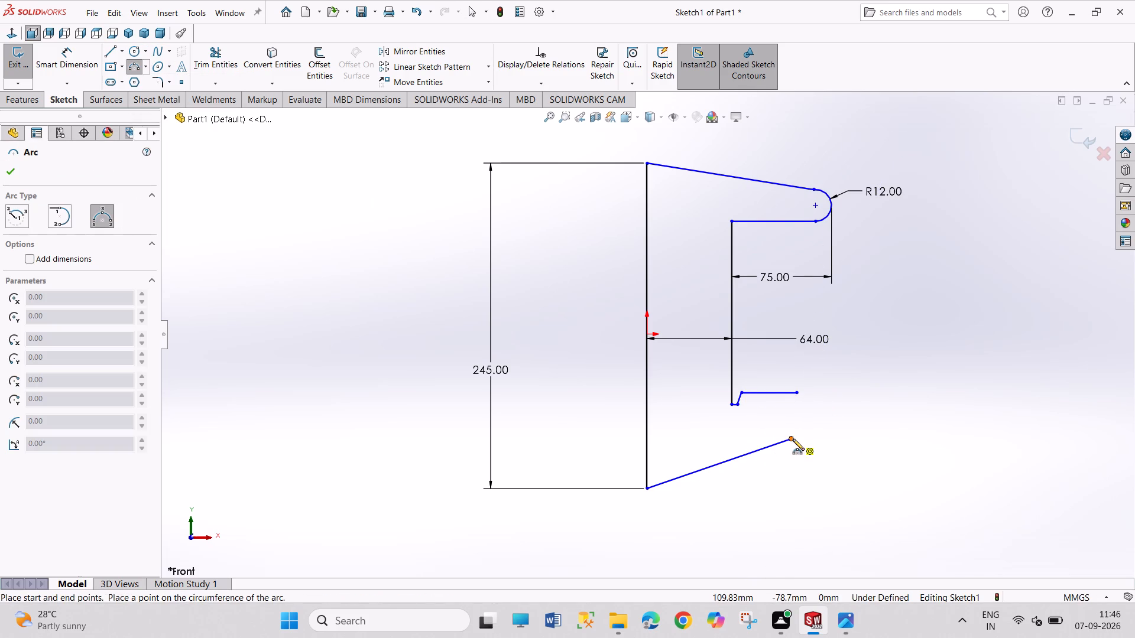
click(793, 439)
click(797, 395)
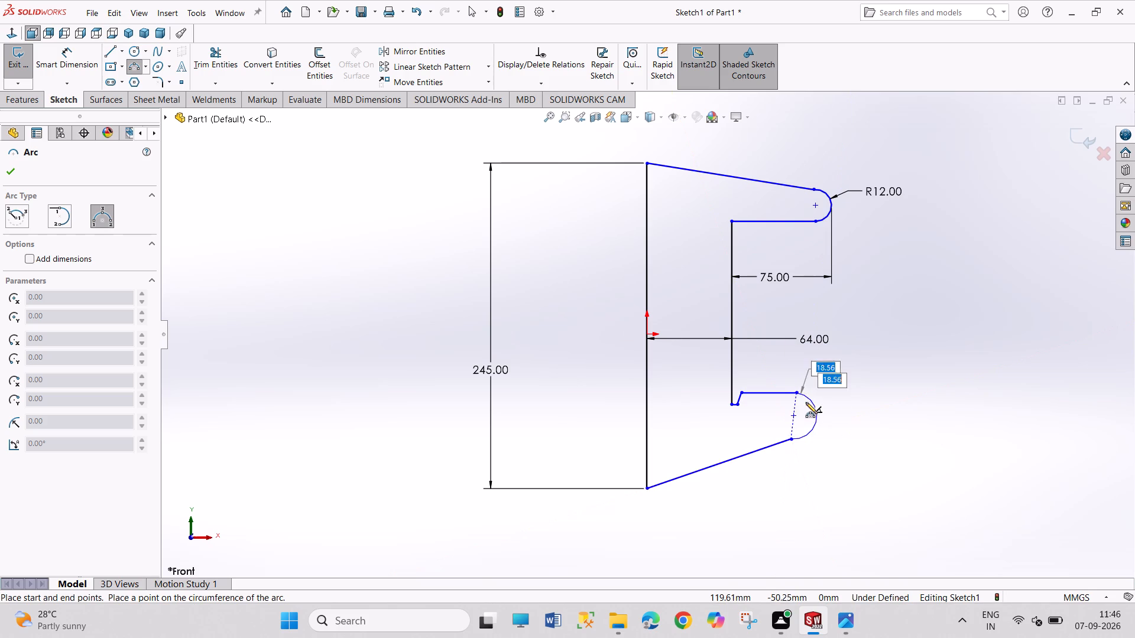
click(806, 402)
right_click(874, 408)
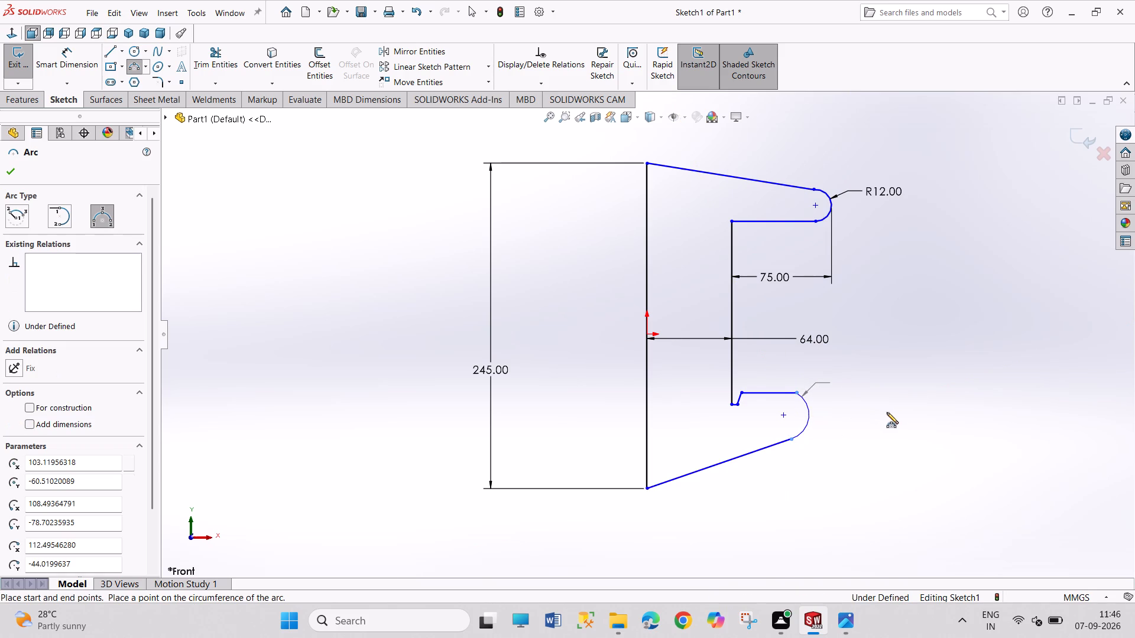
click(897, 417)
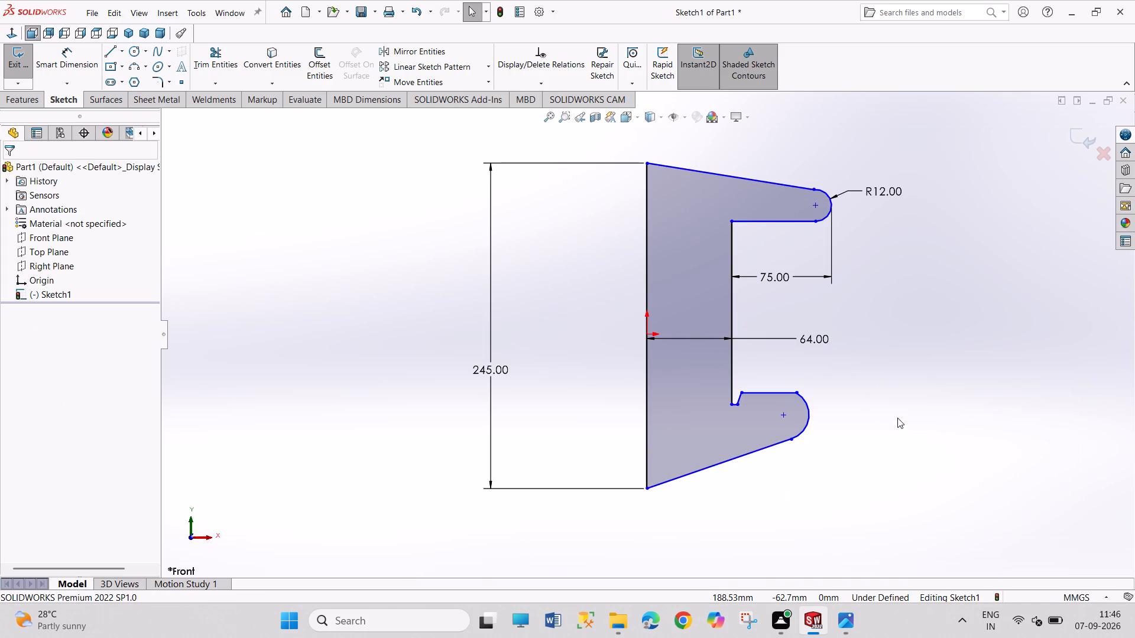
Make the lower jaw's end arc tangent to its horizontal top line at their shared endpoint.
click(795, 392)
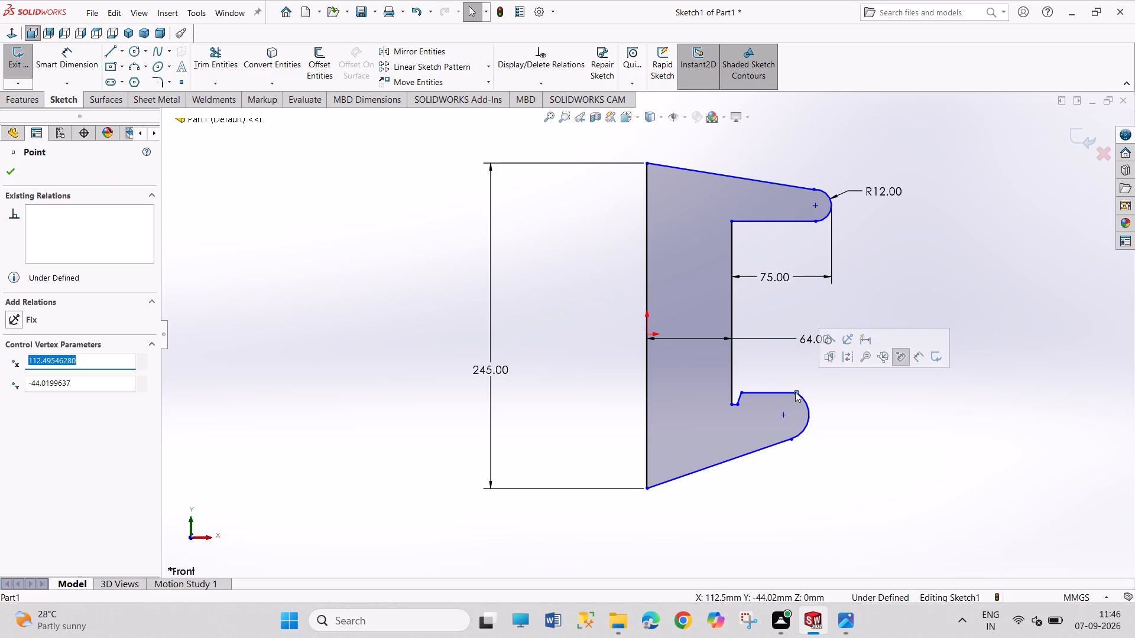
click(833, 340)
drag(854, 444, 886, 493)
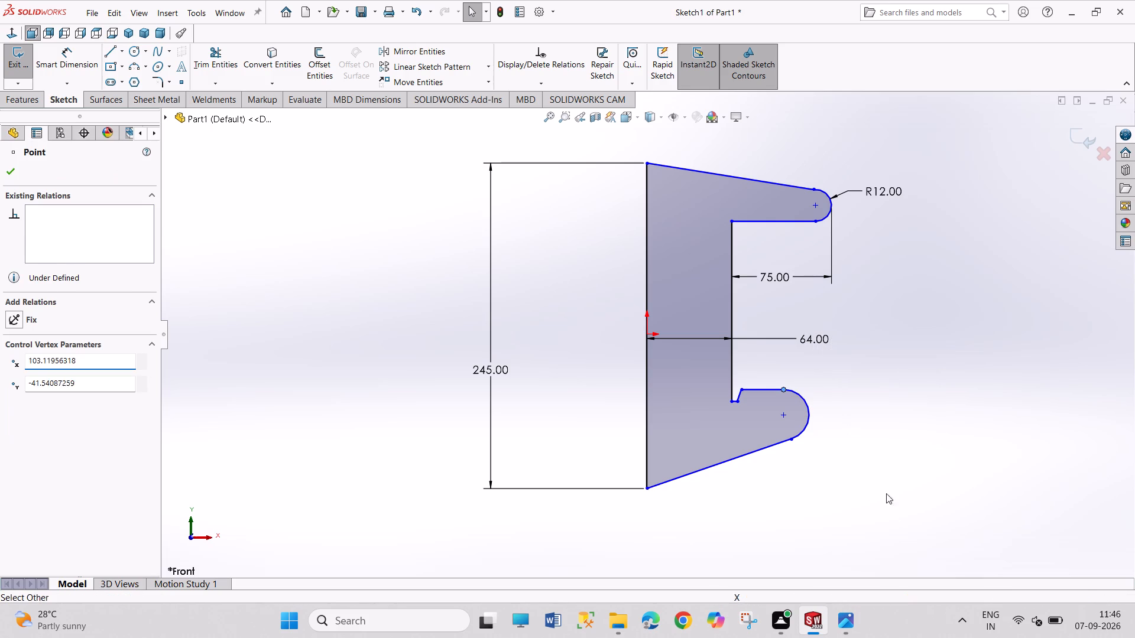
drag(886, 493, 965, 543)
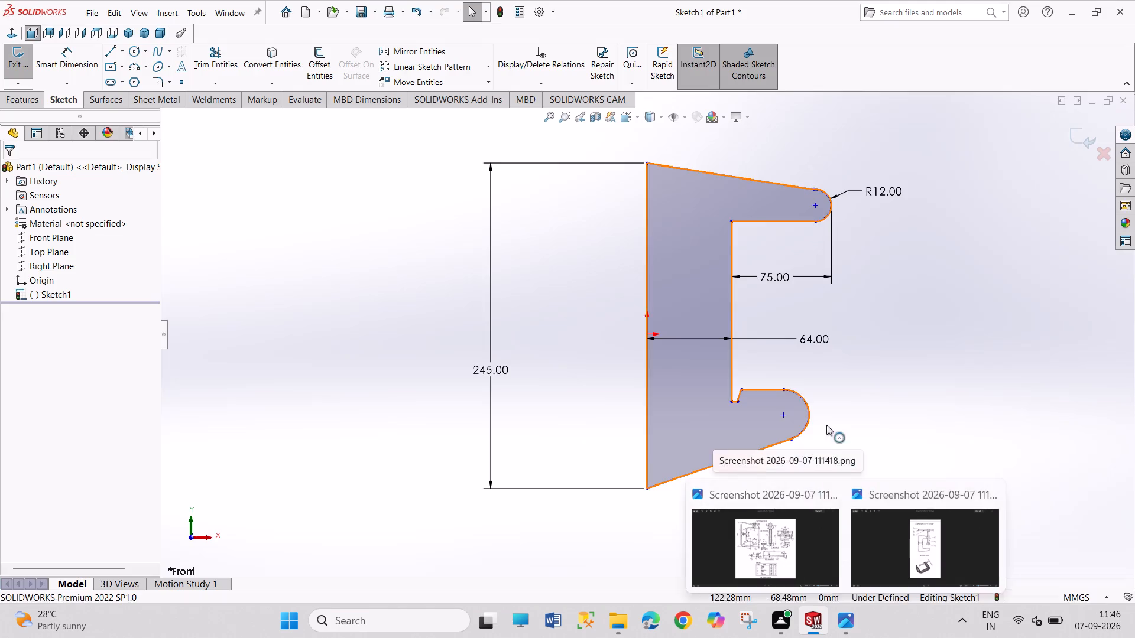
Dimension the radius of the lower jaw's end arc as 12 mm.
right_drag(882, 451, 865, 338)
click(806, 402)
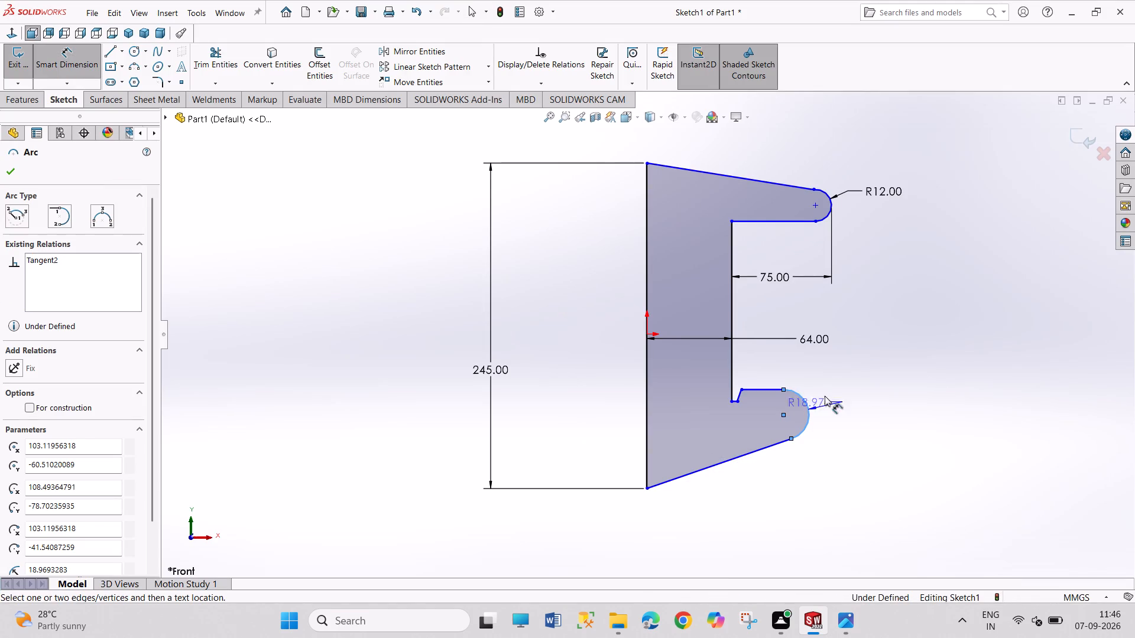
click(860, 392)
text(12)
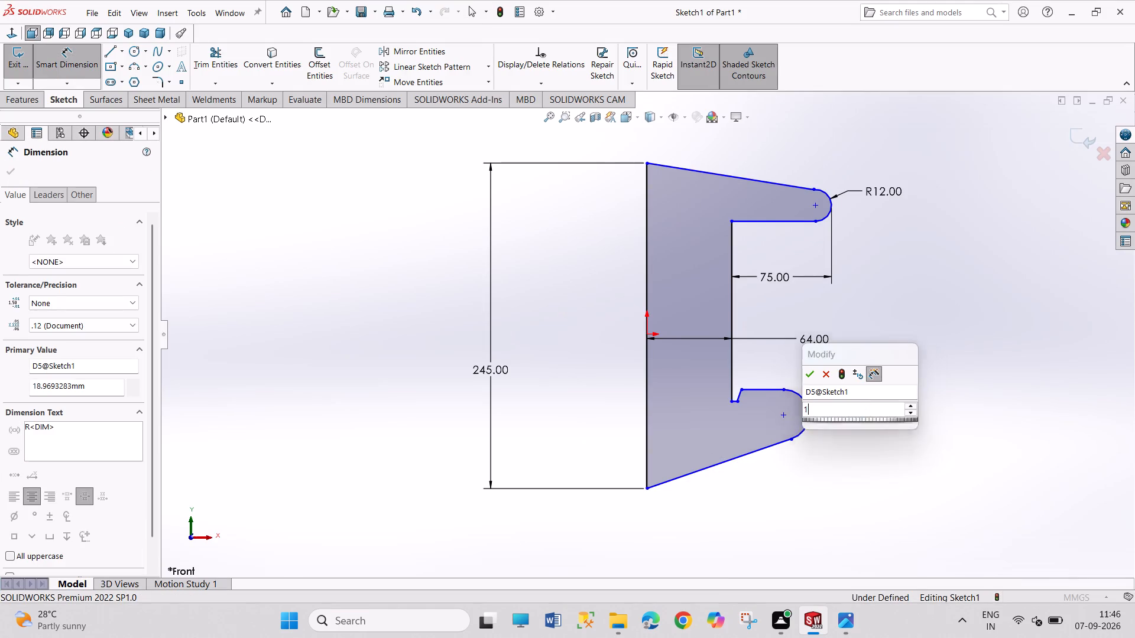
key(Return)
right_click(924, 487)
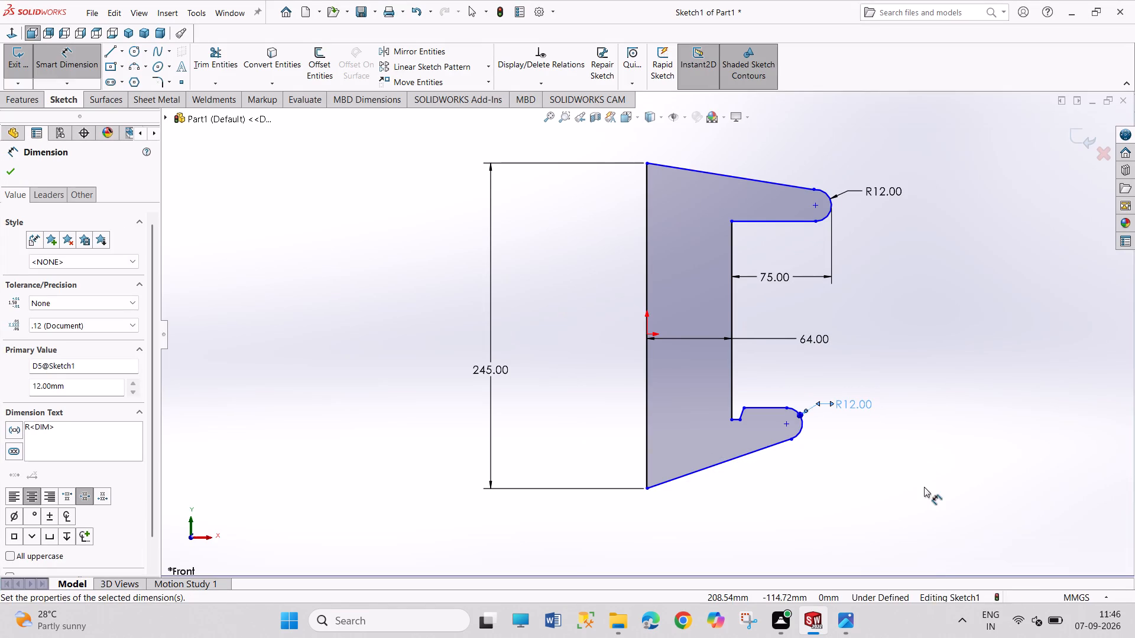
click(945, 528)
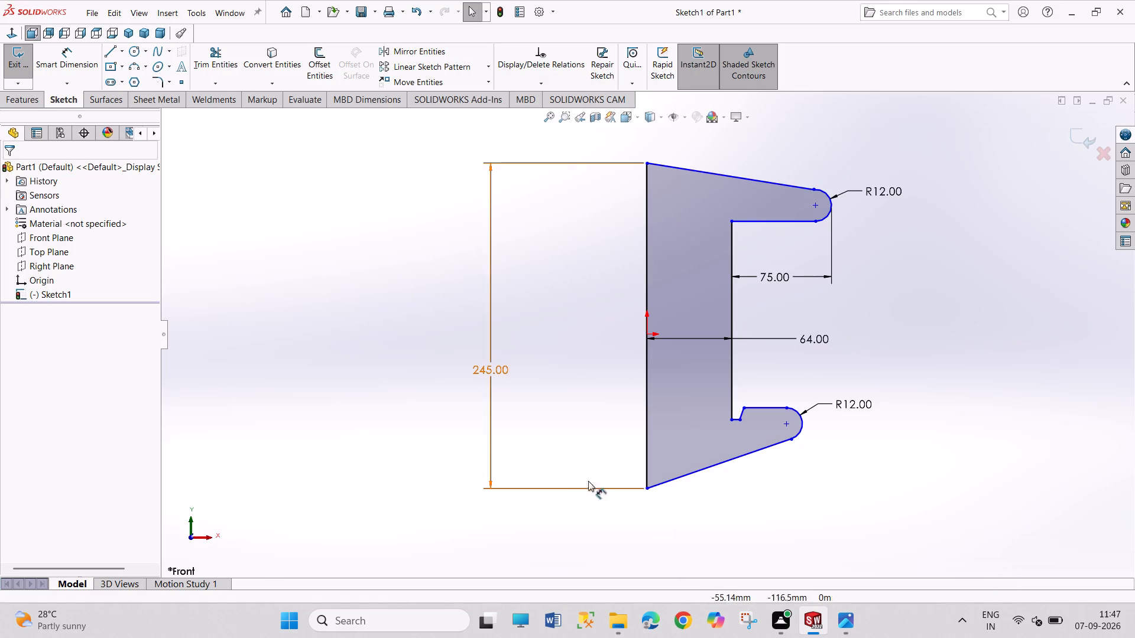
Fillet the profile's lower outer corner, where the long vertical line meets the sloped bottom line, with a 25 mm radius.
click(152, 80)
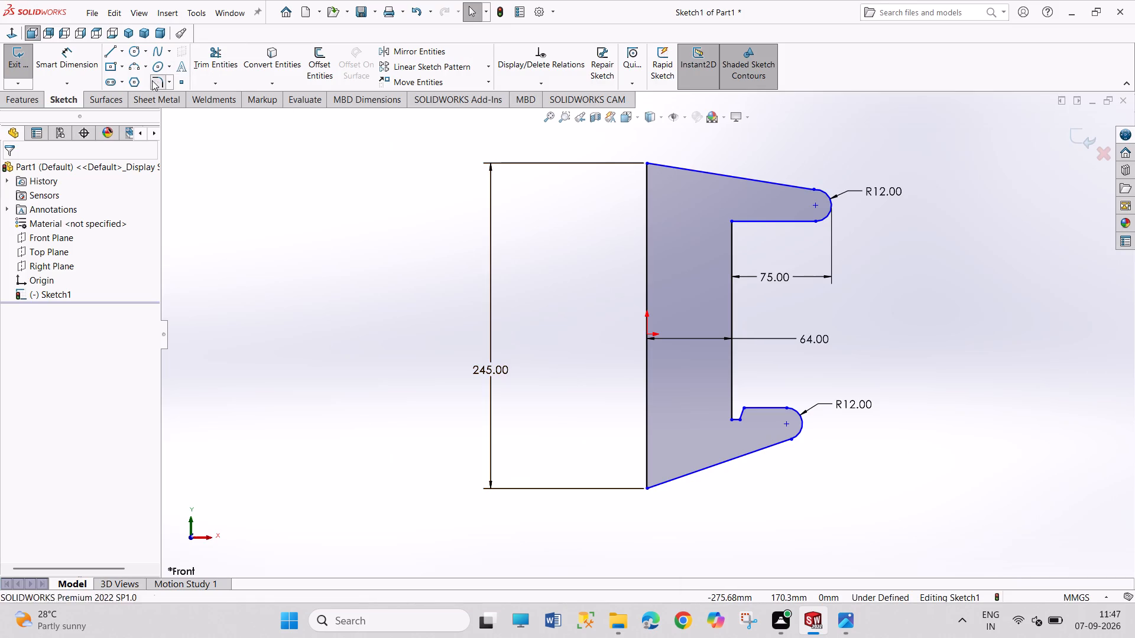
click(648, 489)
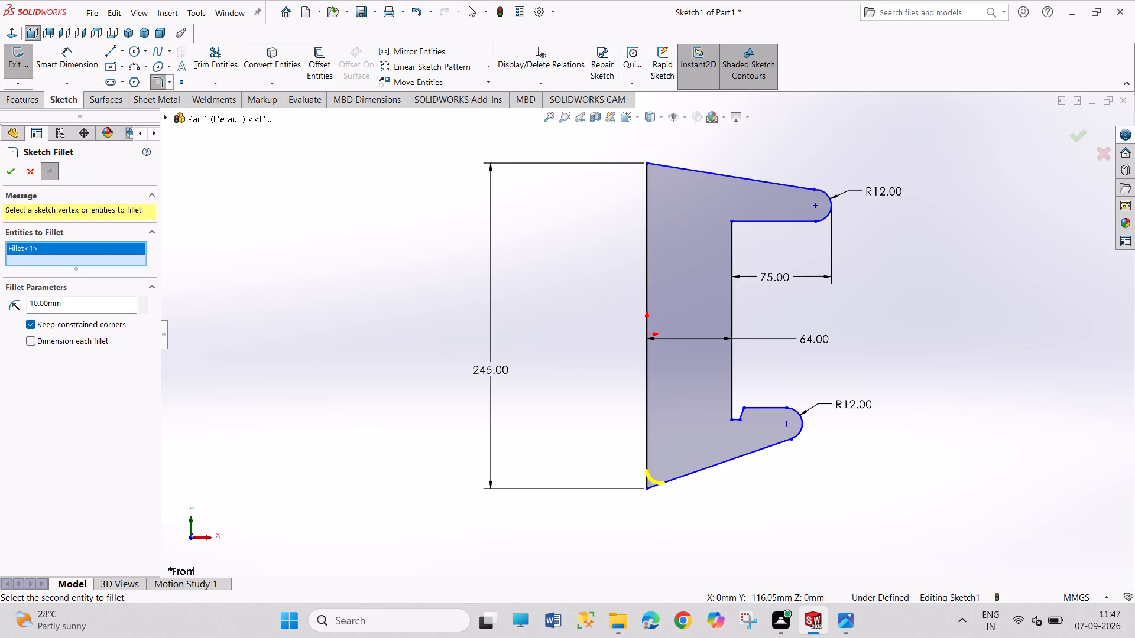
double_click(69, 303)
text(25)
key(Return)
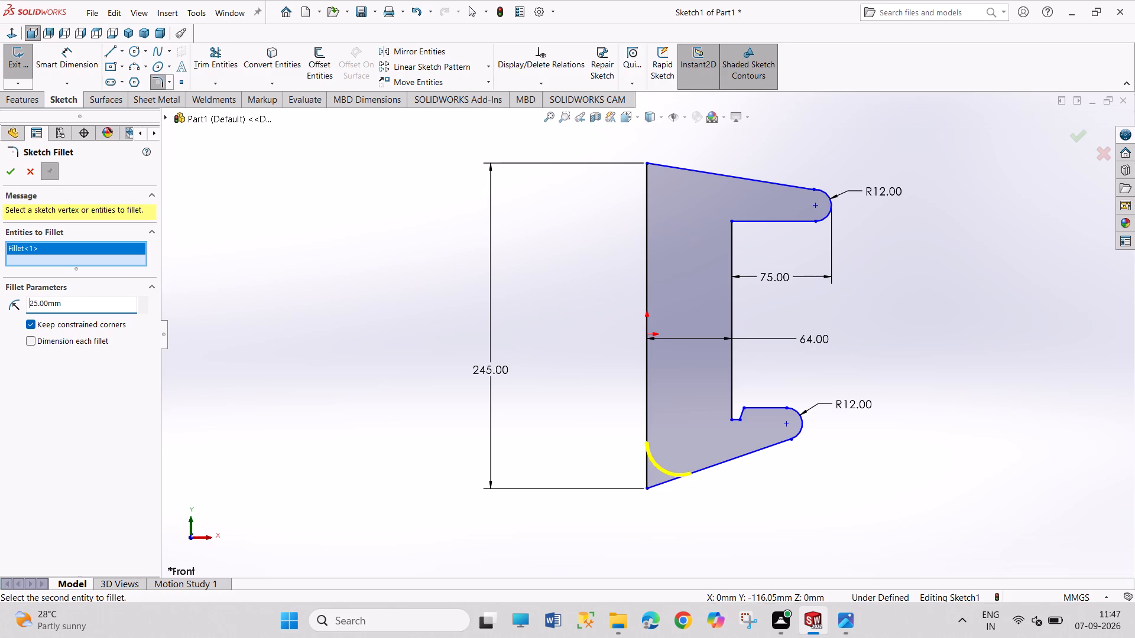
click(7, 172)
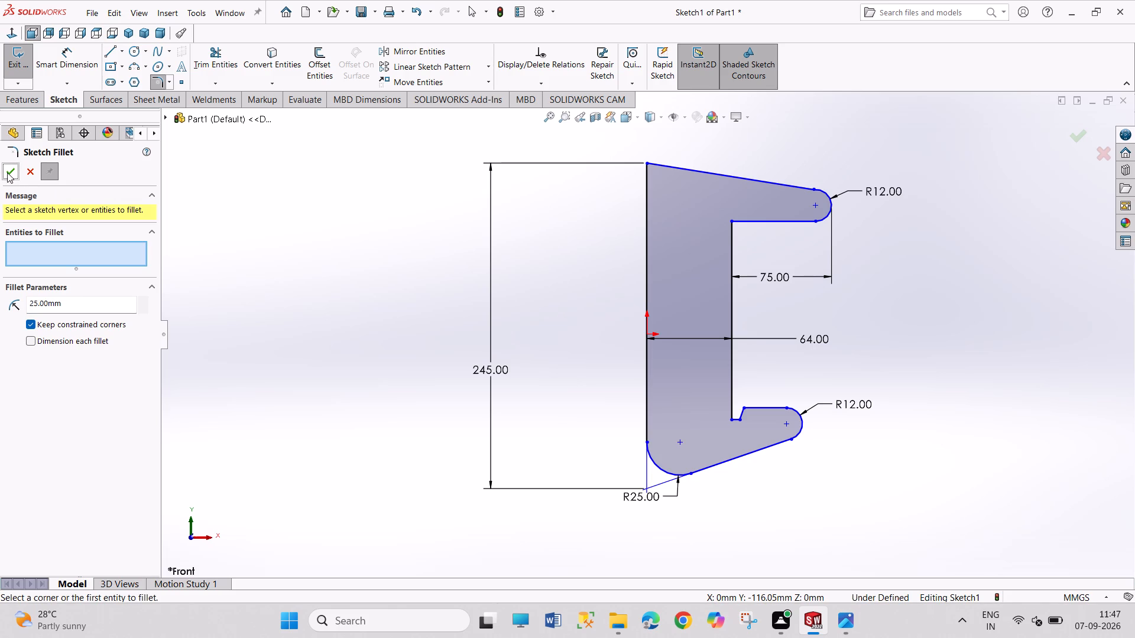
drag(273, 178, 329, 329)
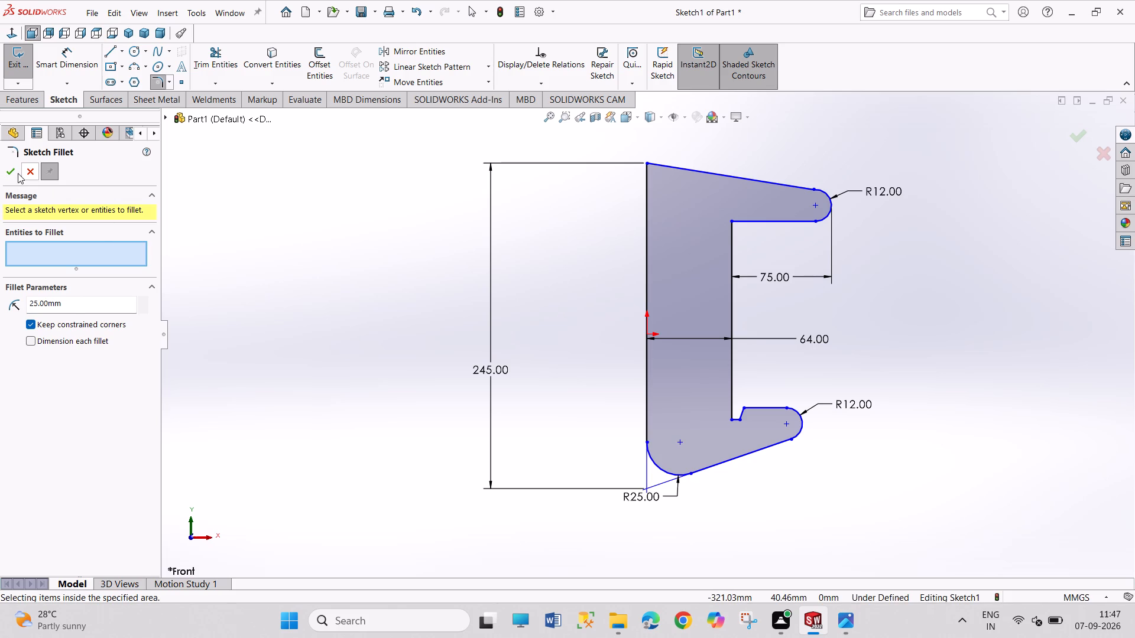
click(18, 173)
drag(293, 217, 384, 360)
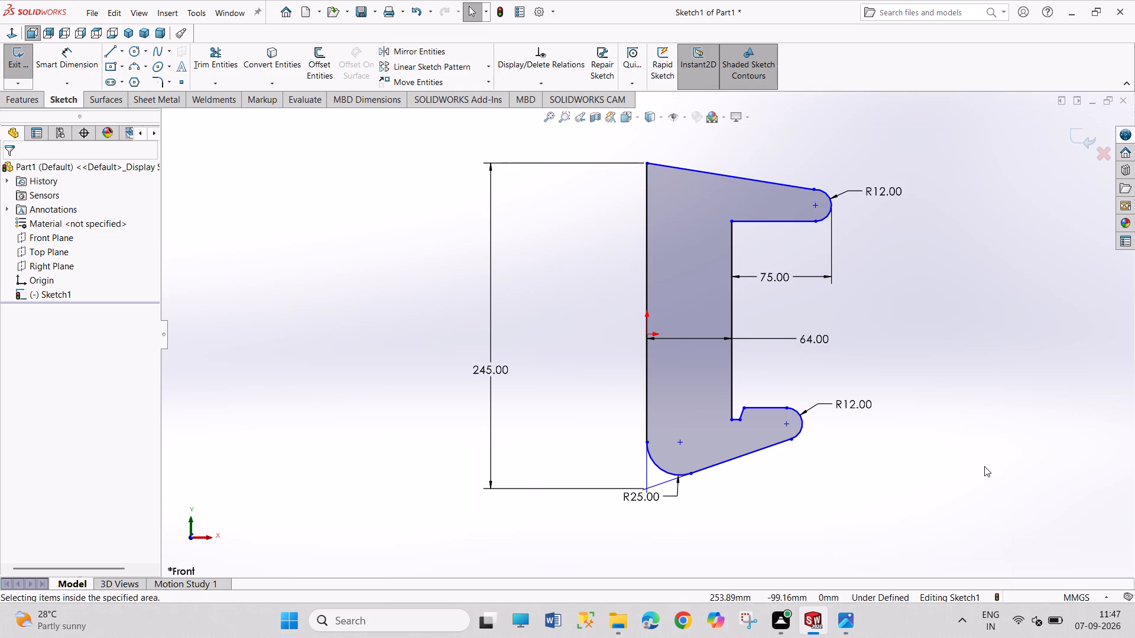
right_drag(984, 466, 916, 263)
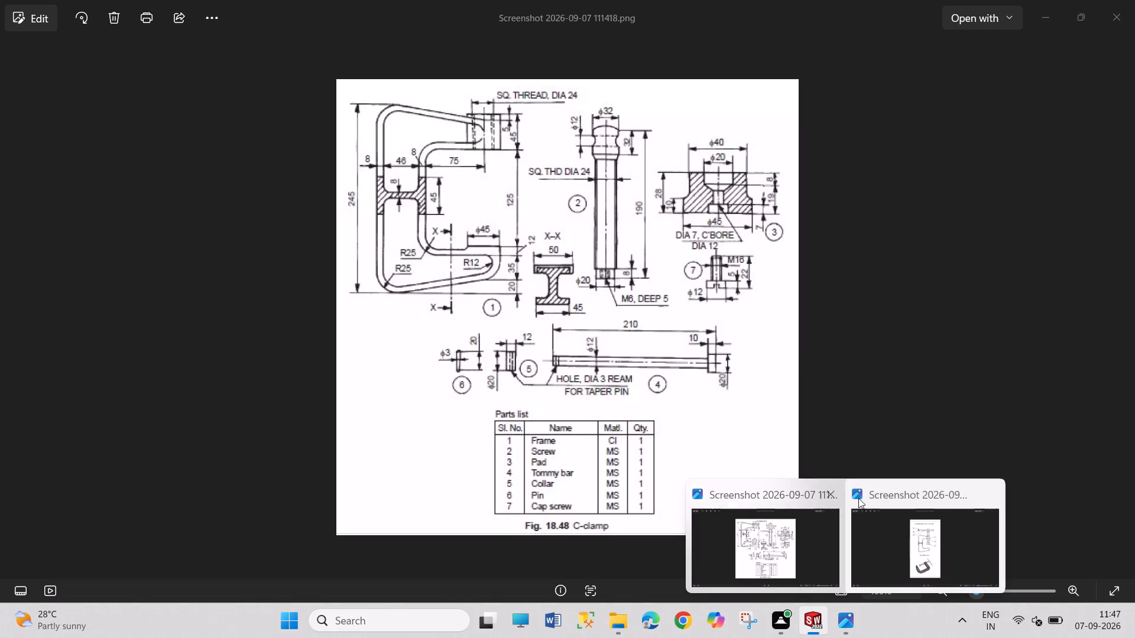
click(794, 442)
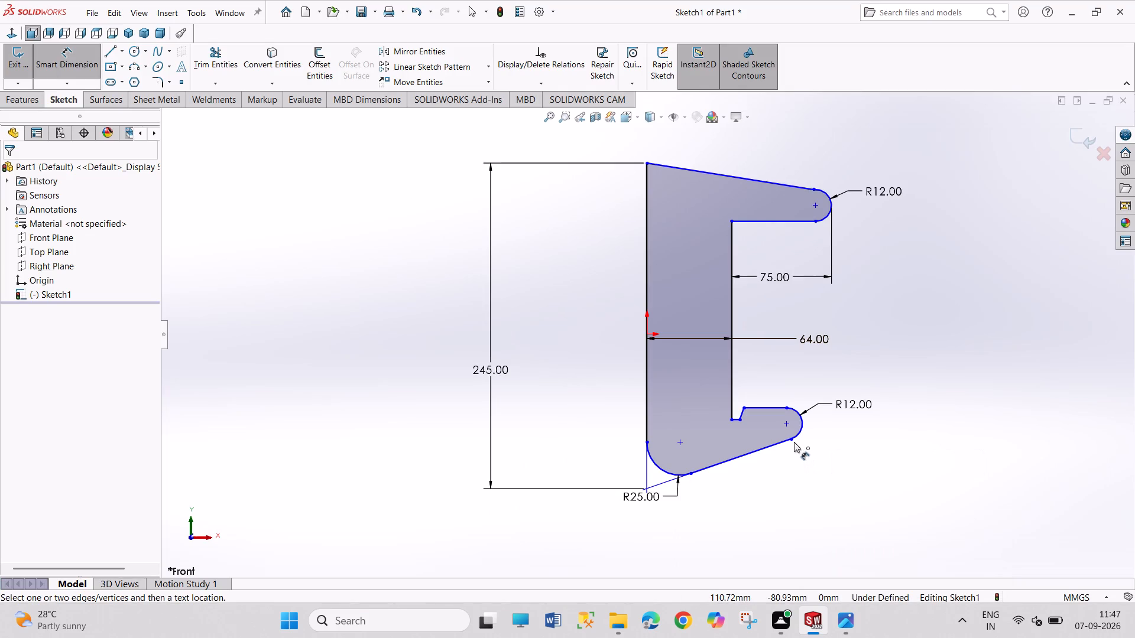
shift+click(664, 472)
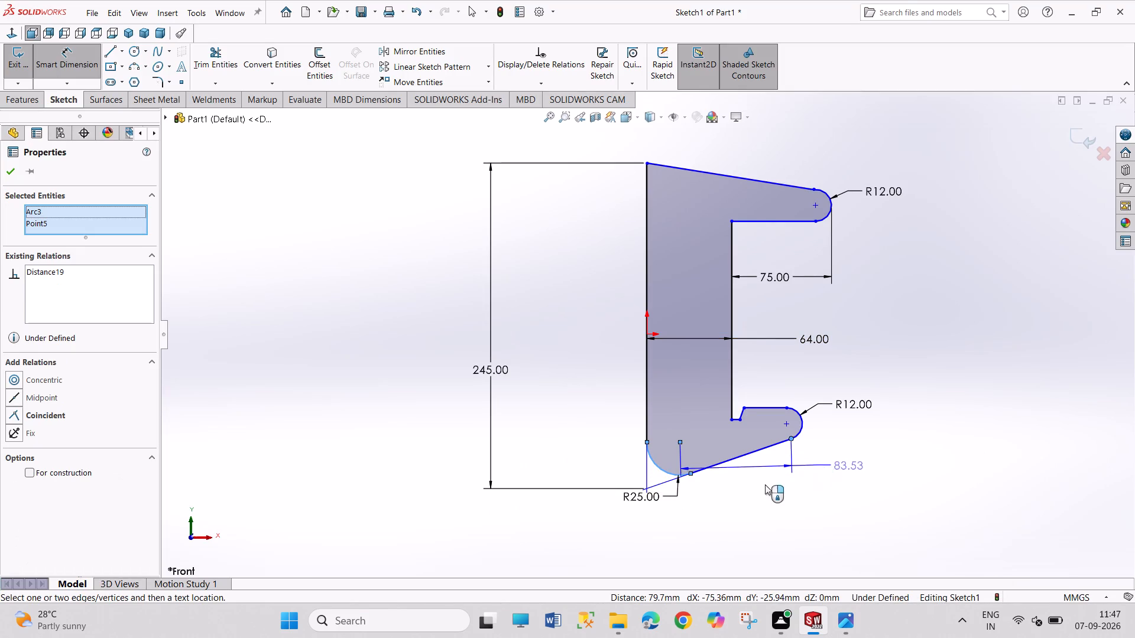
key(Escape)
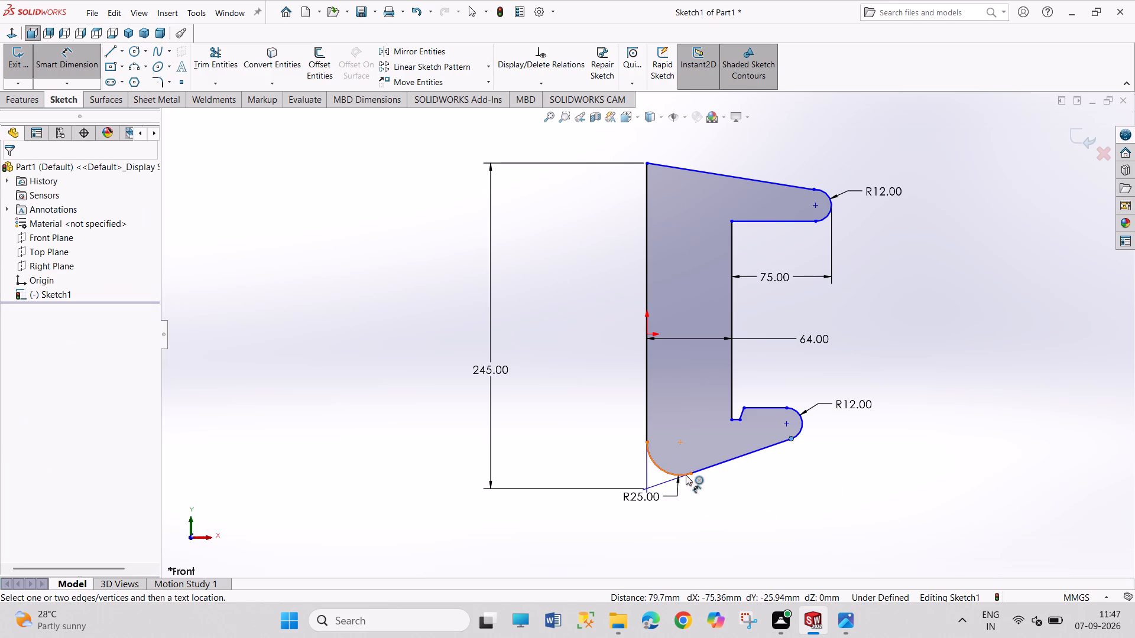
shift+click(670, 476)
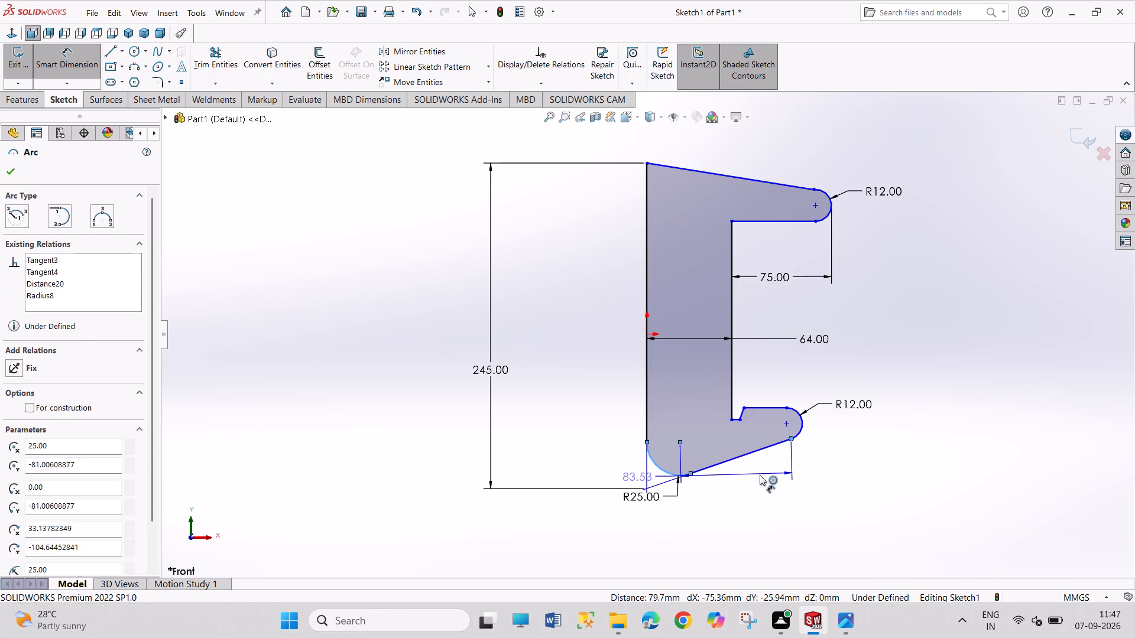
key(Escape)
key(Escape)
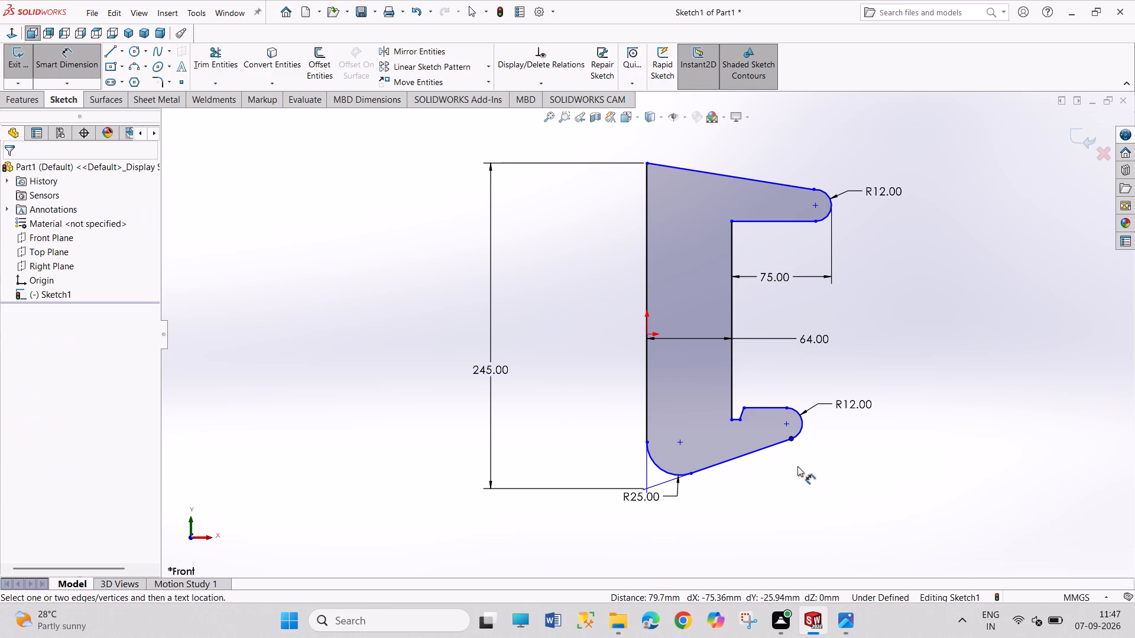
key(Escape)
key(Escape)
Dimension the vertical distance between the two endpoints of the lower jaw's sloped bottom line as 20 mm.
right_drag(815, 527, 810, 404)
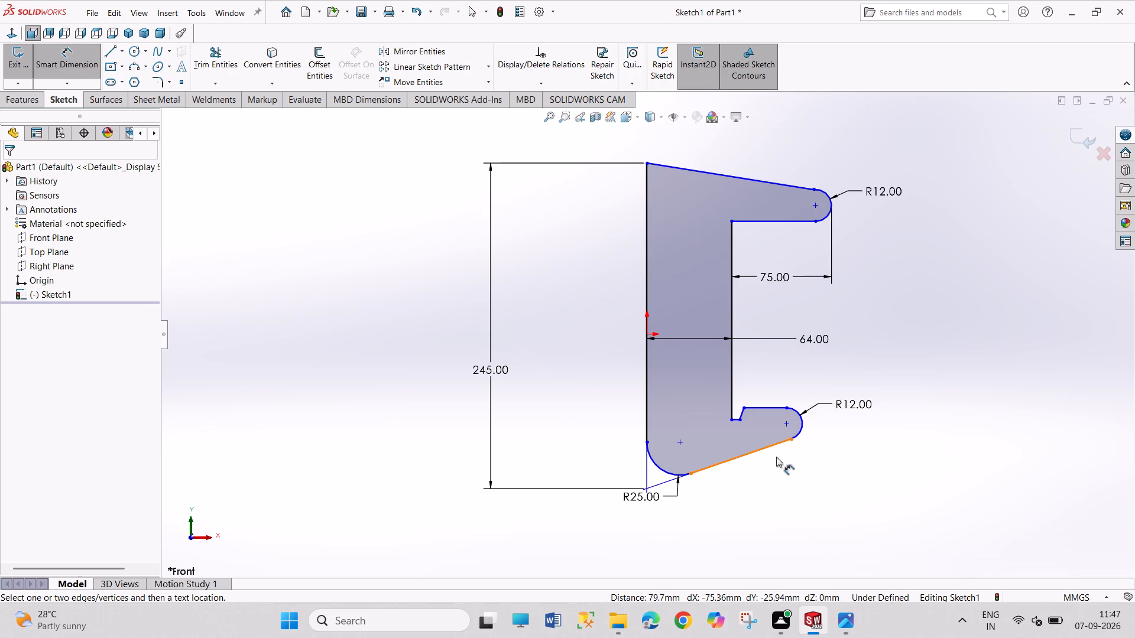
click(790, 440)
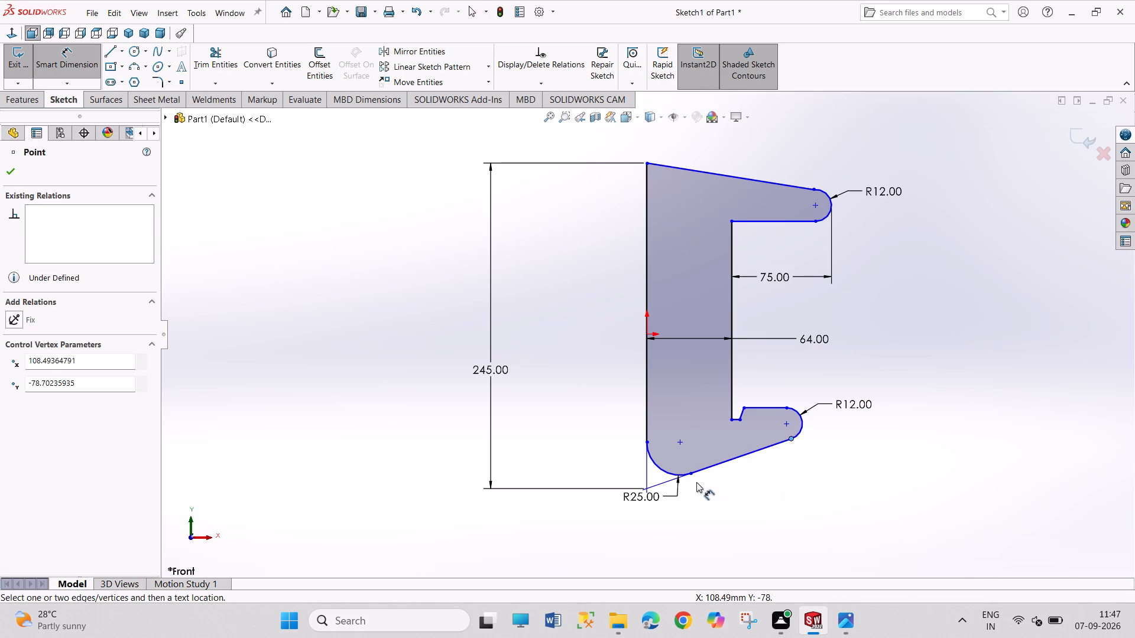
click(692, 475)
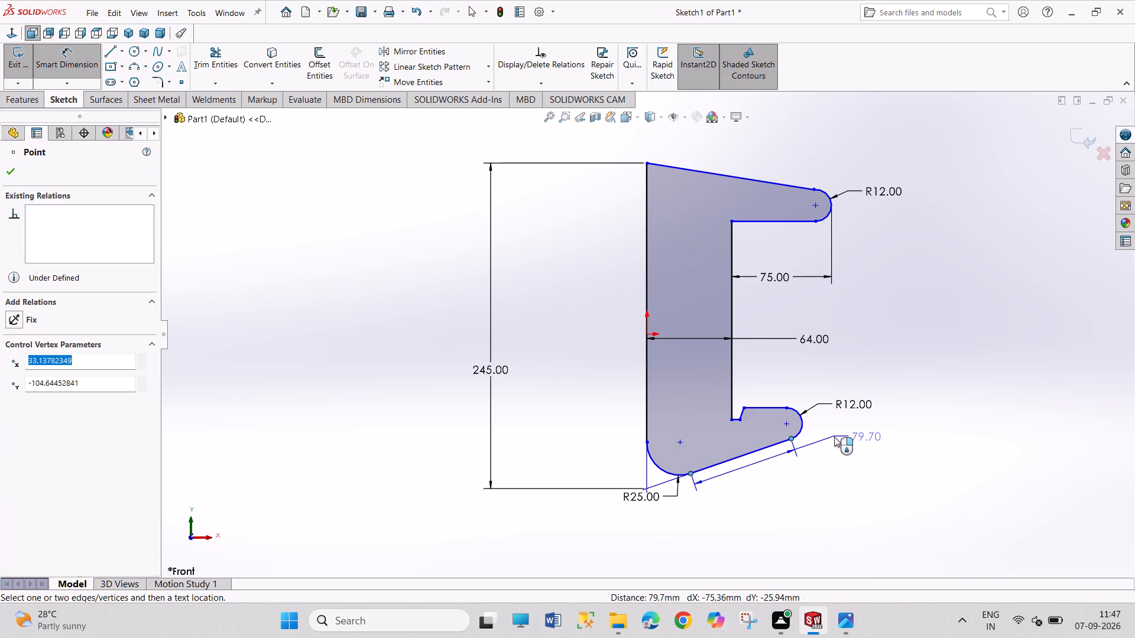
click(800, 456)
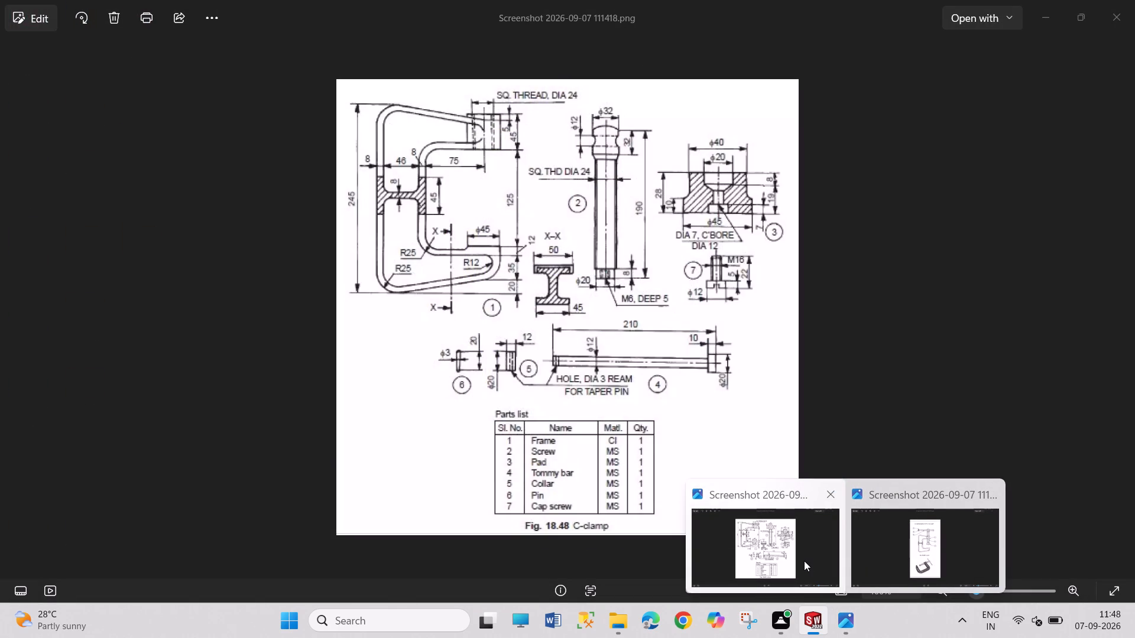
text(20)
key(Return)
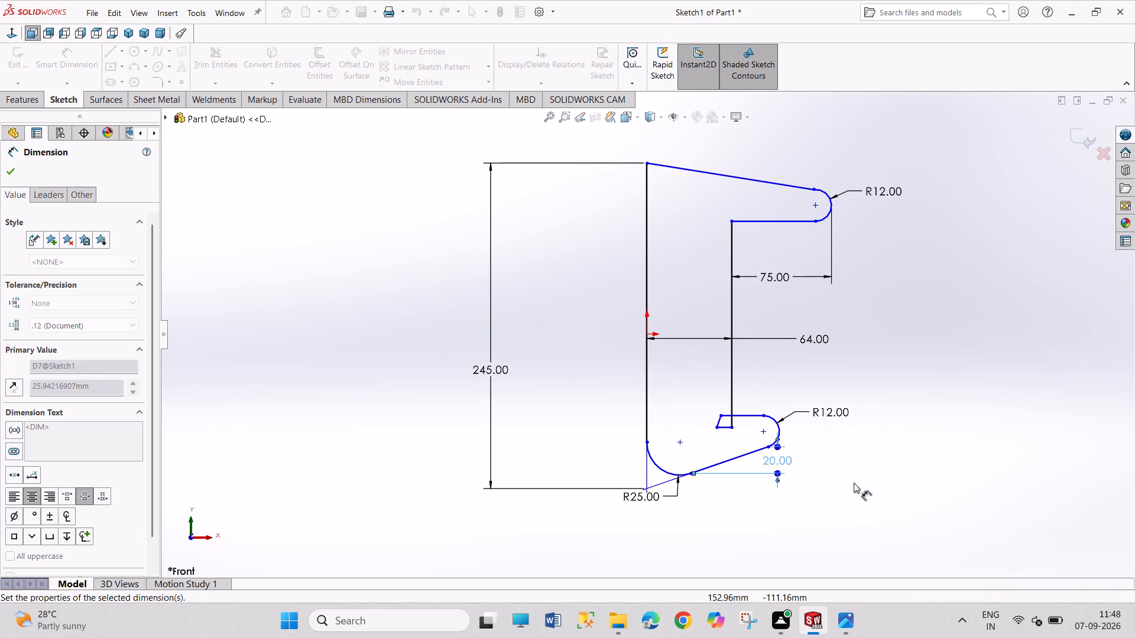
right_click(906, 481)
click(918, 521)
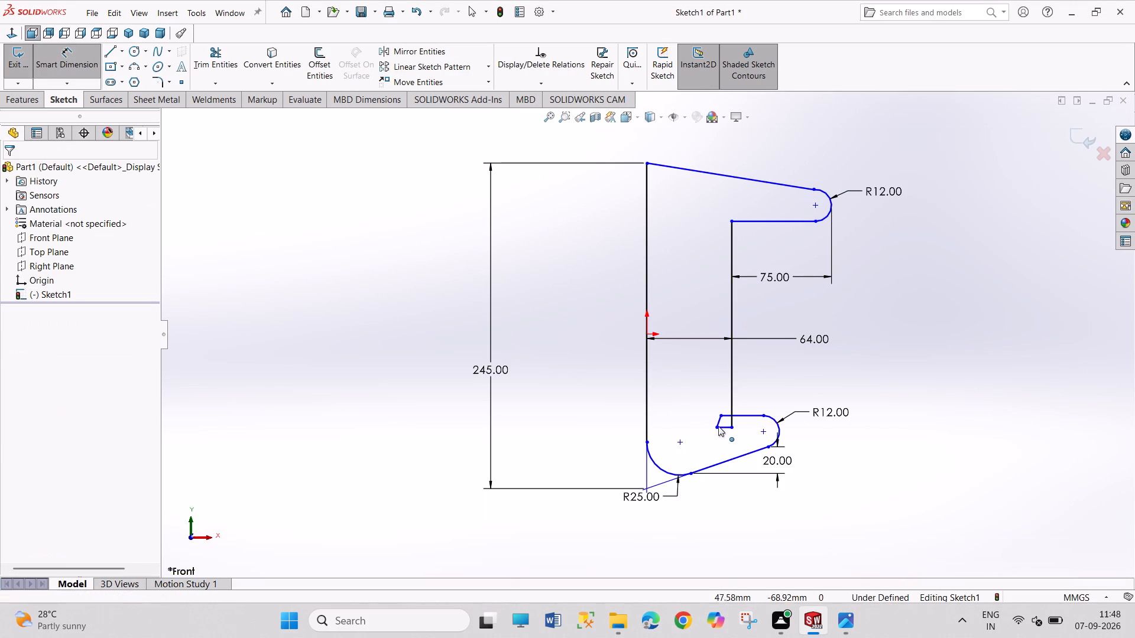
Move the lower jaw's step vertices outside the inner vertical edge, the lower to about X 70 mm and the upper to about X 80, Y -64 mm.
click(716, 425)
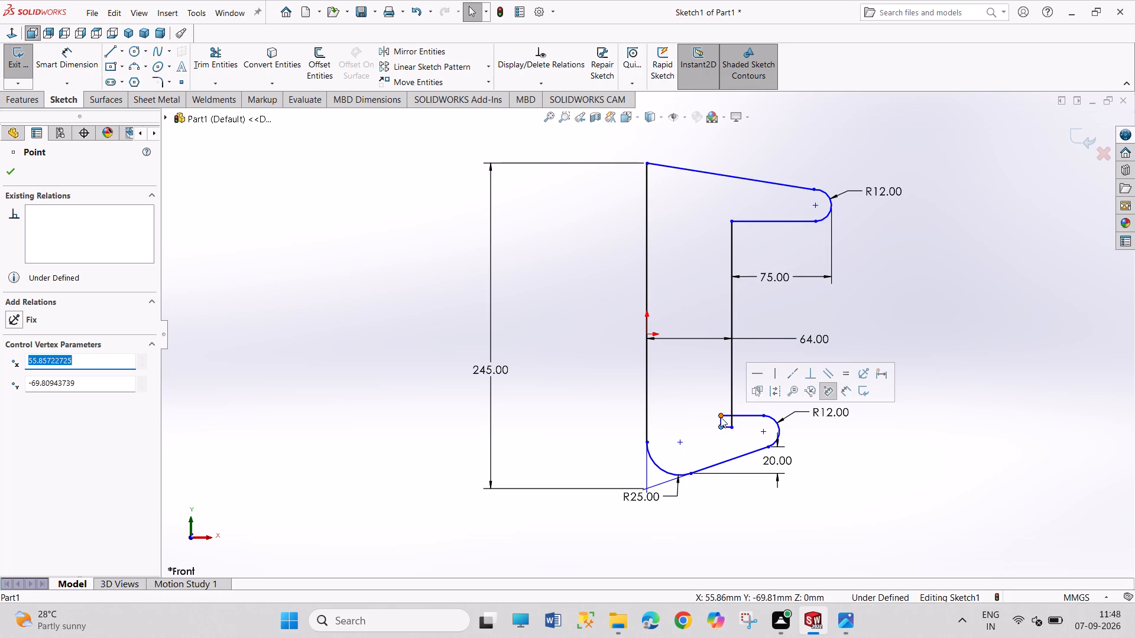
drag(721, 417, 740, 418)
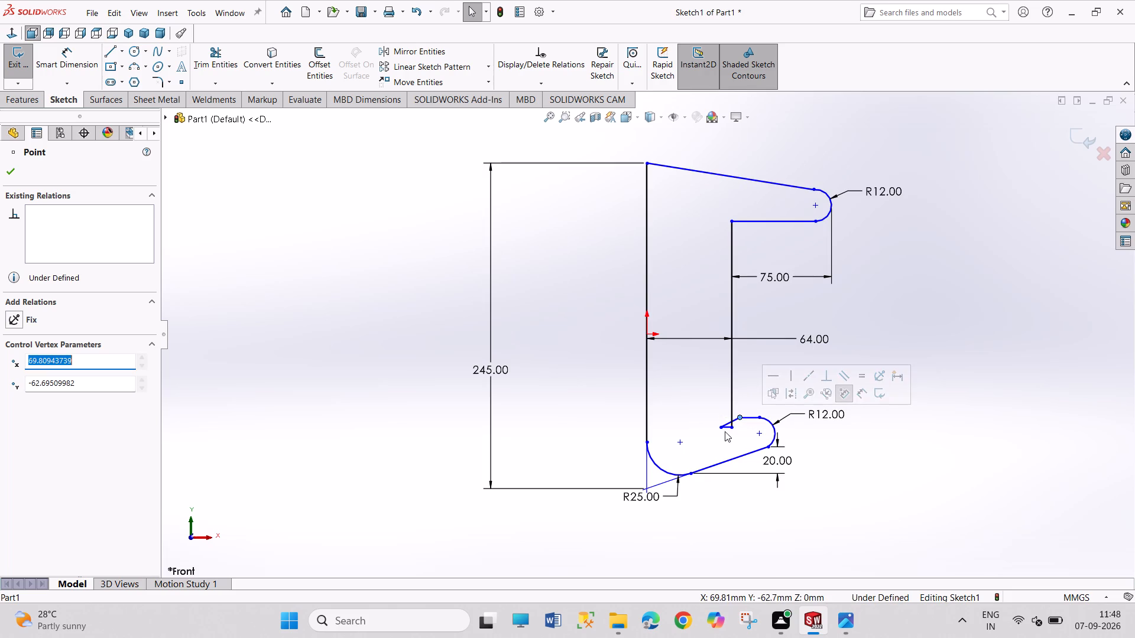
drag(722, 428, 738, 428)
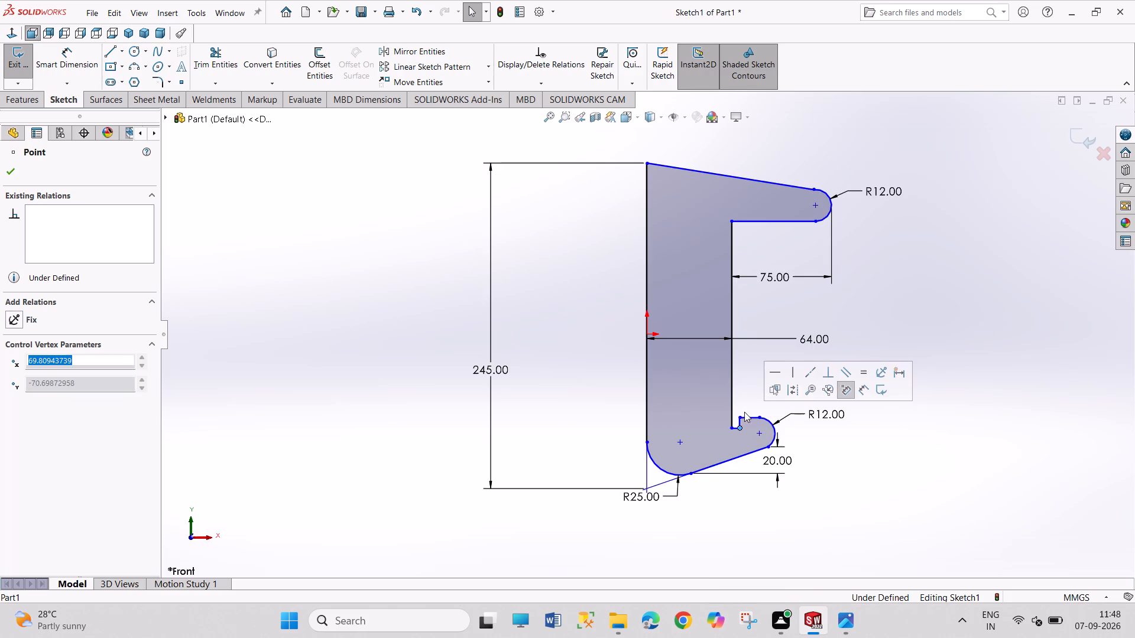
drag(741, 418, 749, 418)
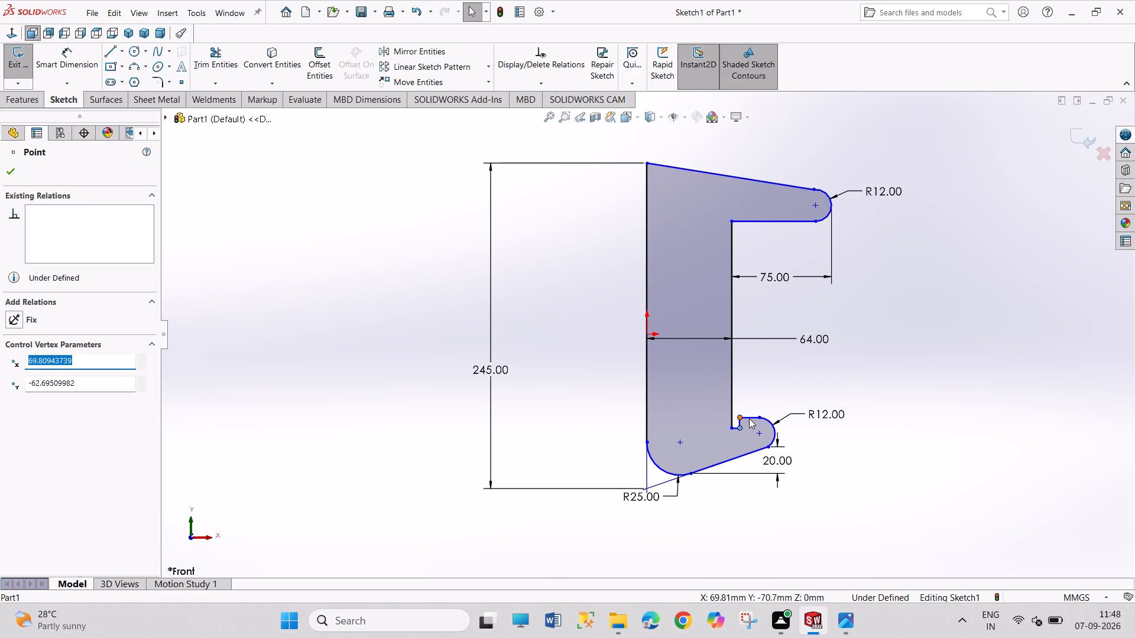
drag(749, 418, 753, 420)
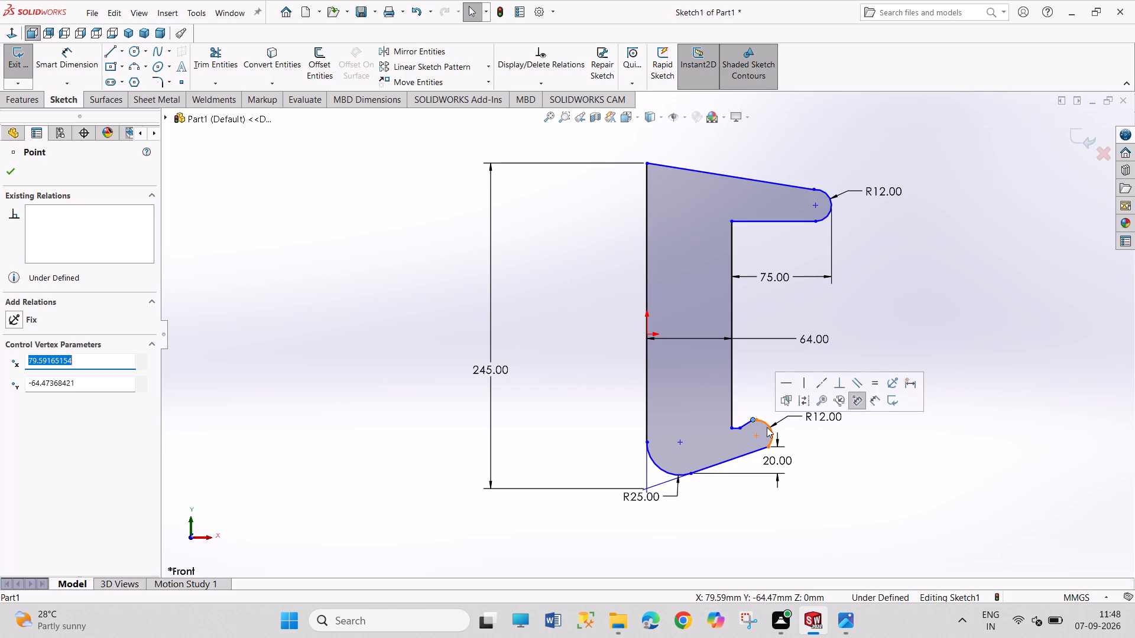
Move the outer end of the lower jaw's short top line outward so the line is about 8 mm long.
scroll(766, 426, up, 3)
scroll(707, 389, down, 12)
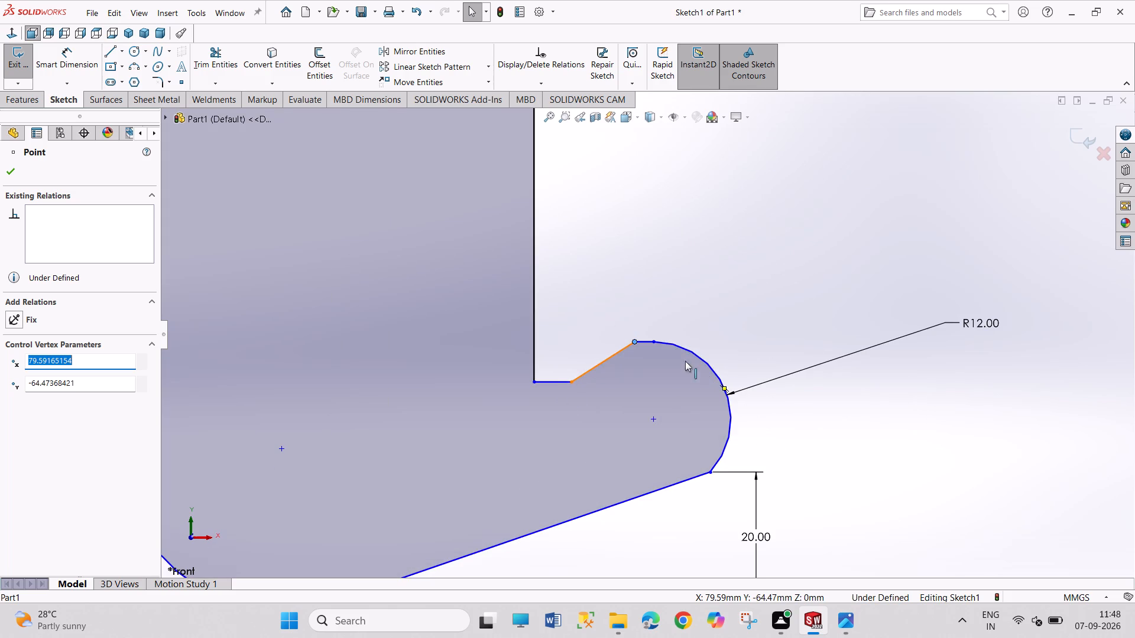
drag(654, 341, 689, 340)
Make the lower jaw's end arc tangent to the sloped bottom line and to the top line at their shared endpoints.
click(711, 491)
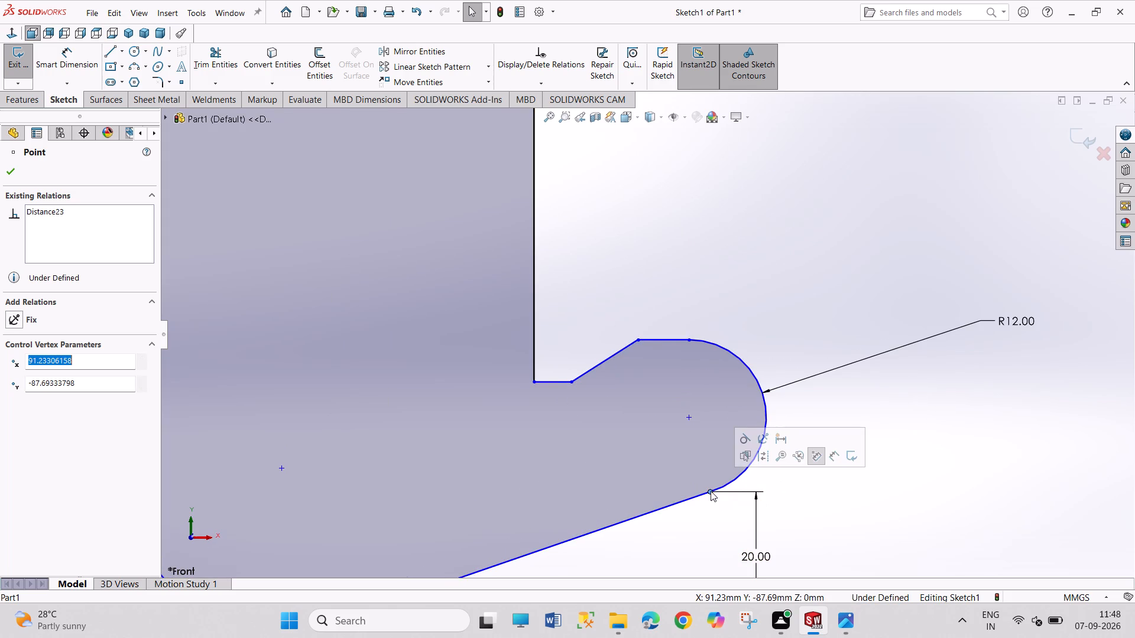
click(744, 437)
click(877, 434)
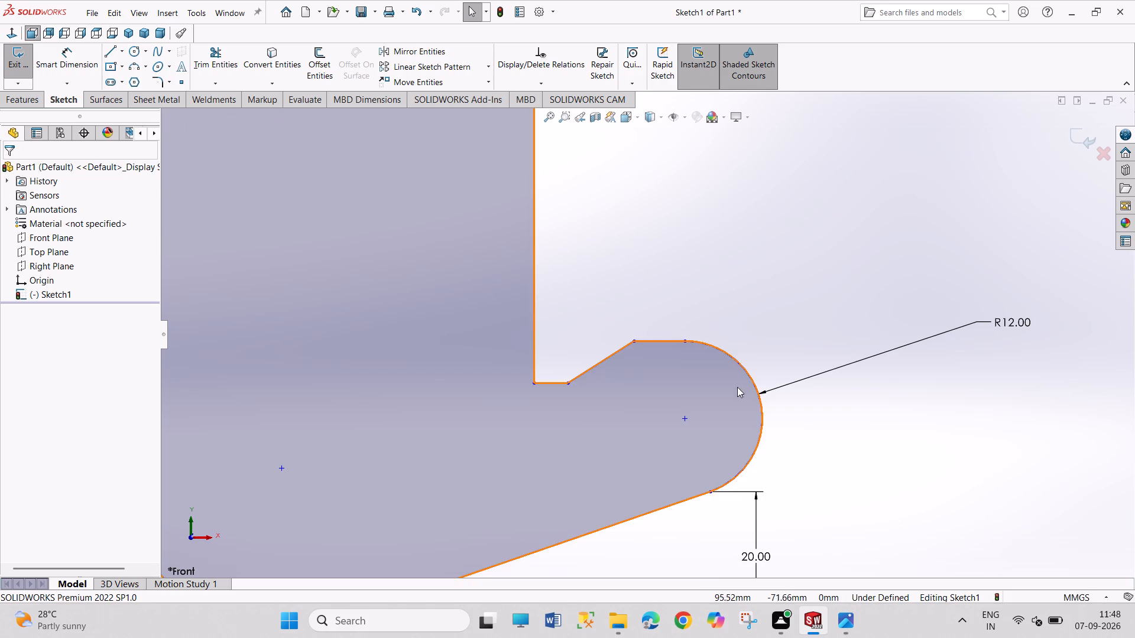
click(686, 340)
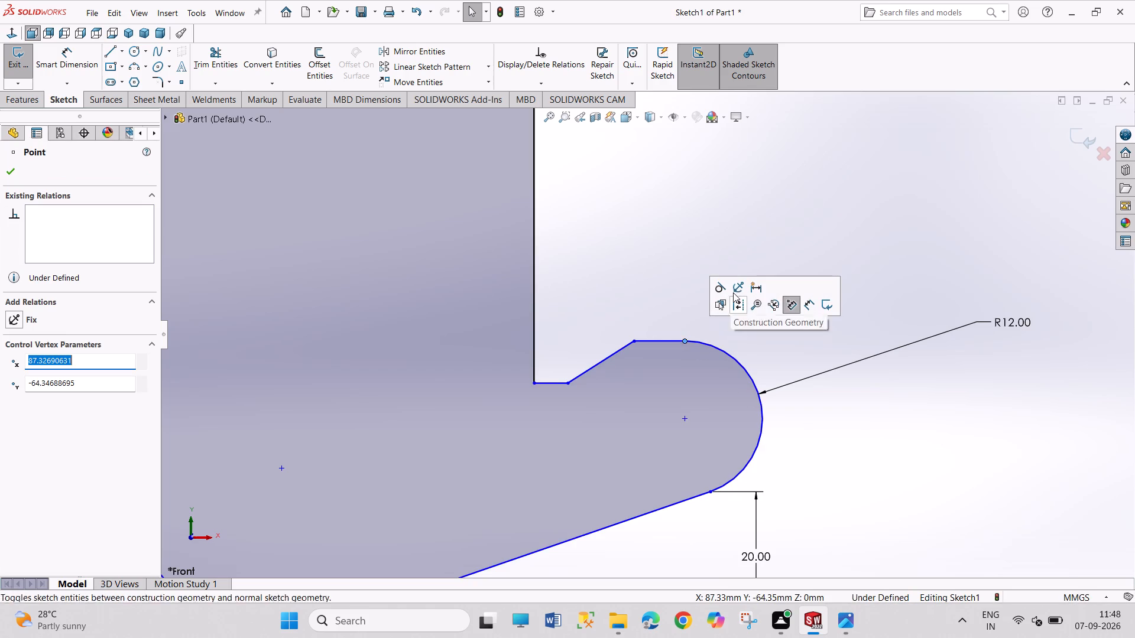
click(723, 287)
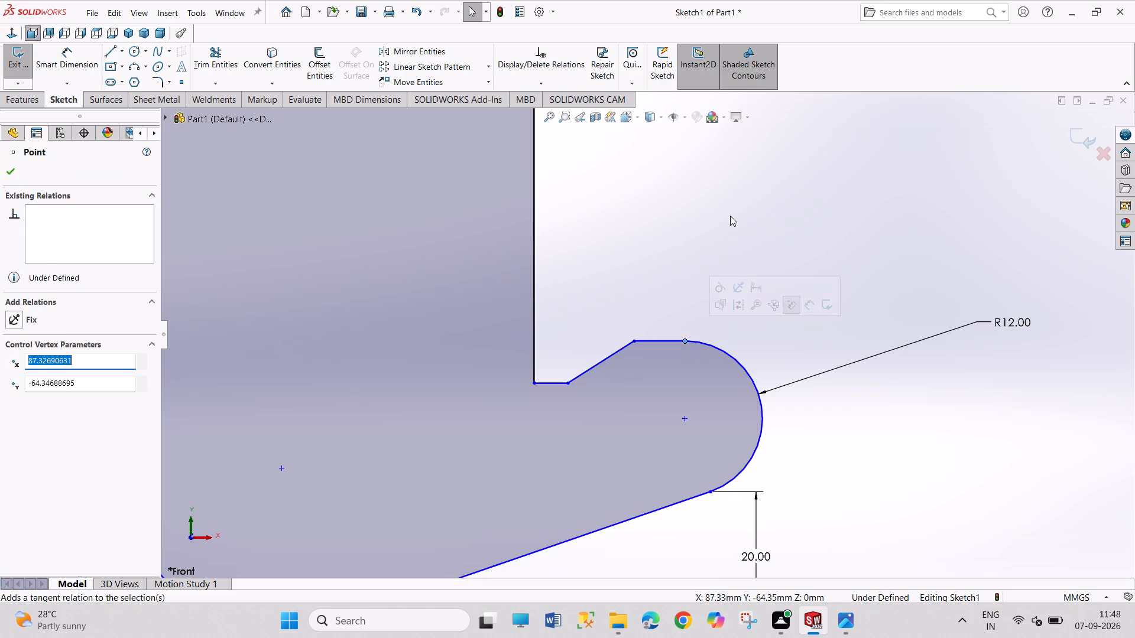
drag(730, 214, 774, 277)
drag(747, 227, 781, 275)
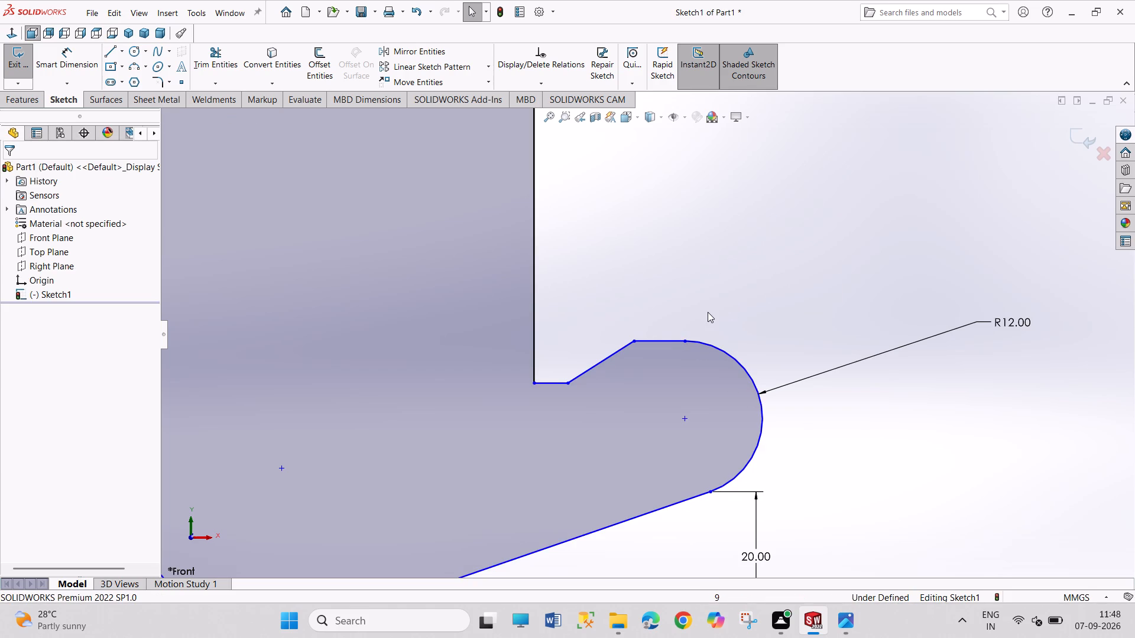
Dimension the horizontal length of the lower jaw's top line as 45 mm.
scroll(705, 311, up, 5)
scroll(703, 261, up, 4)
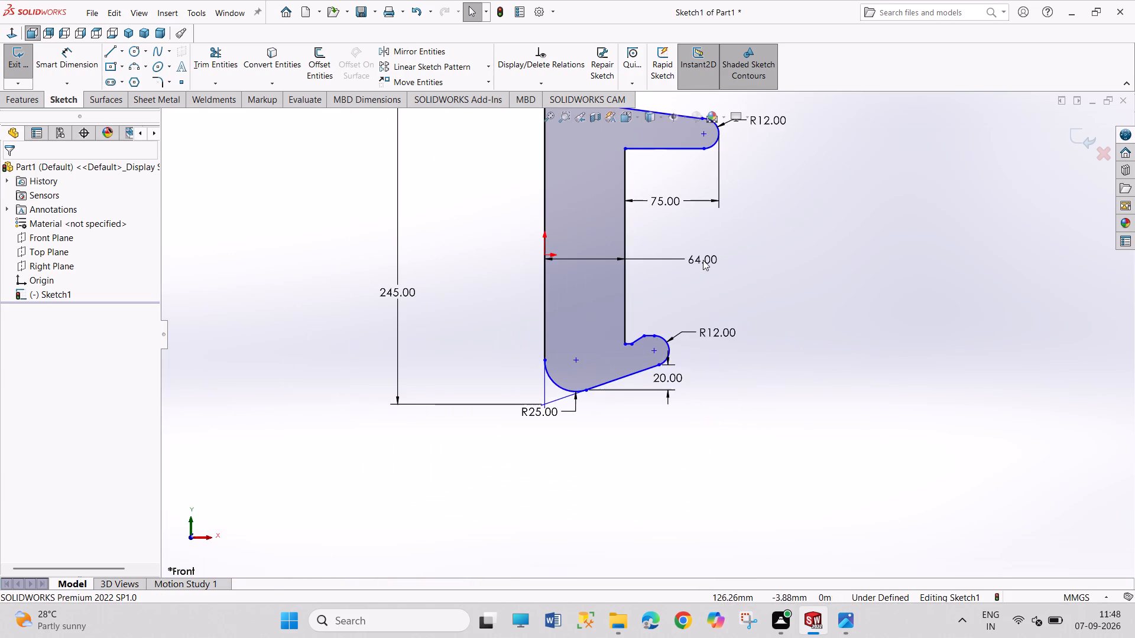
scroll(671, 209, up, 1)
scroll(664, 141, up, 1)
scroll(660, 150, down, 1)
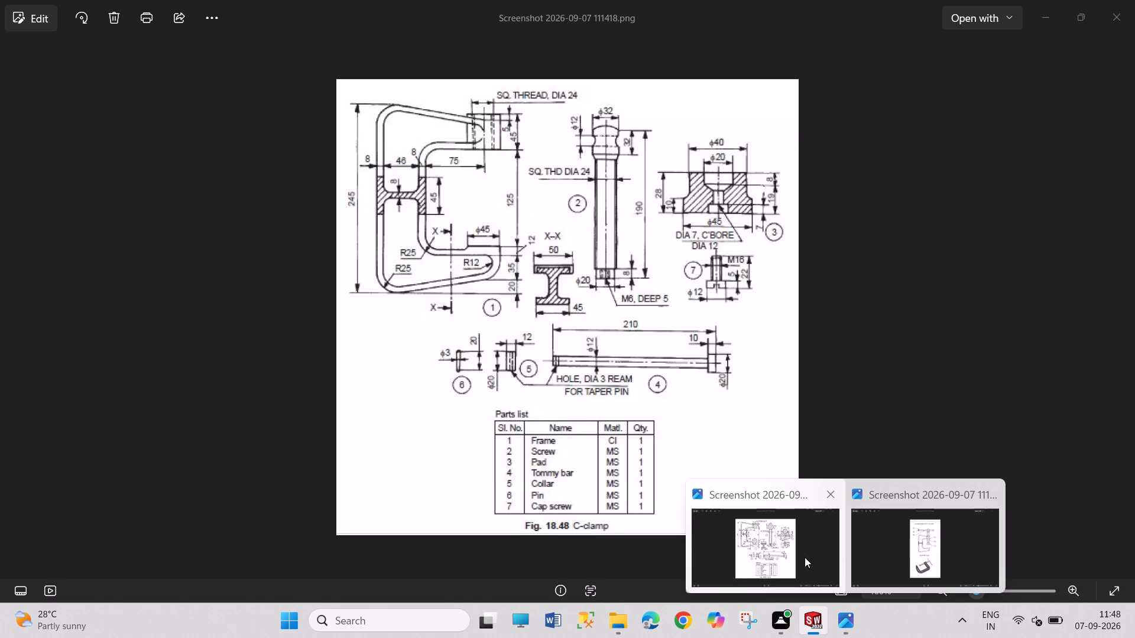
right_drag(724, 452, 727, 320)
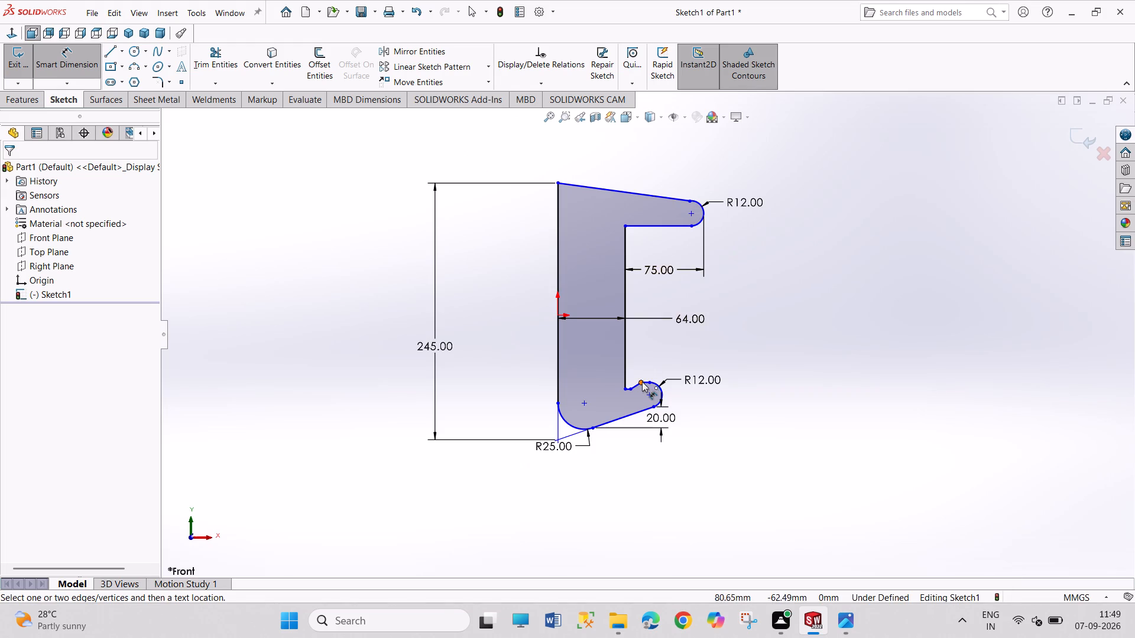
click(639, 383)
click(648, 382)
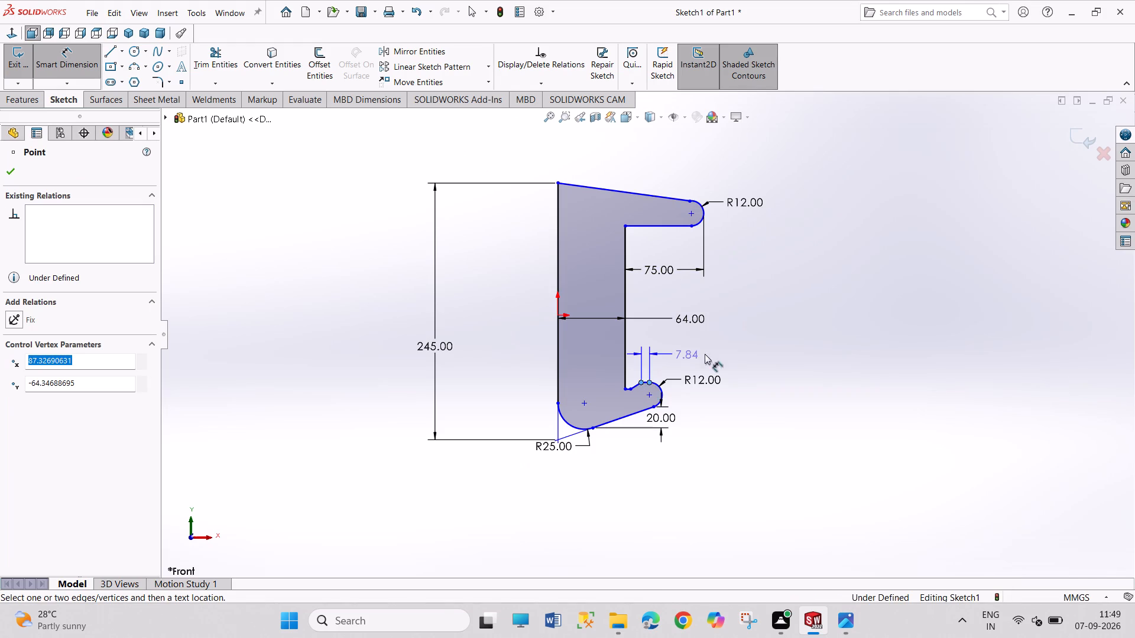
click(732, 354)
text(45)
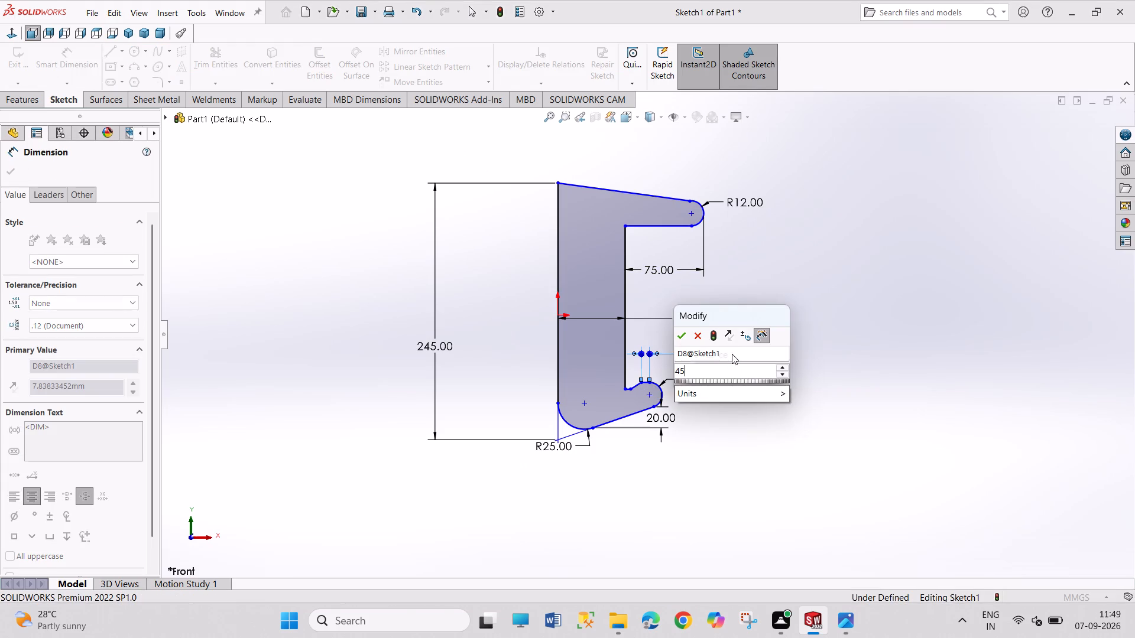
key(Return)
right_click(774, 416)
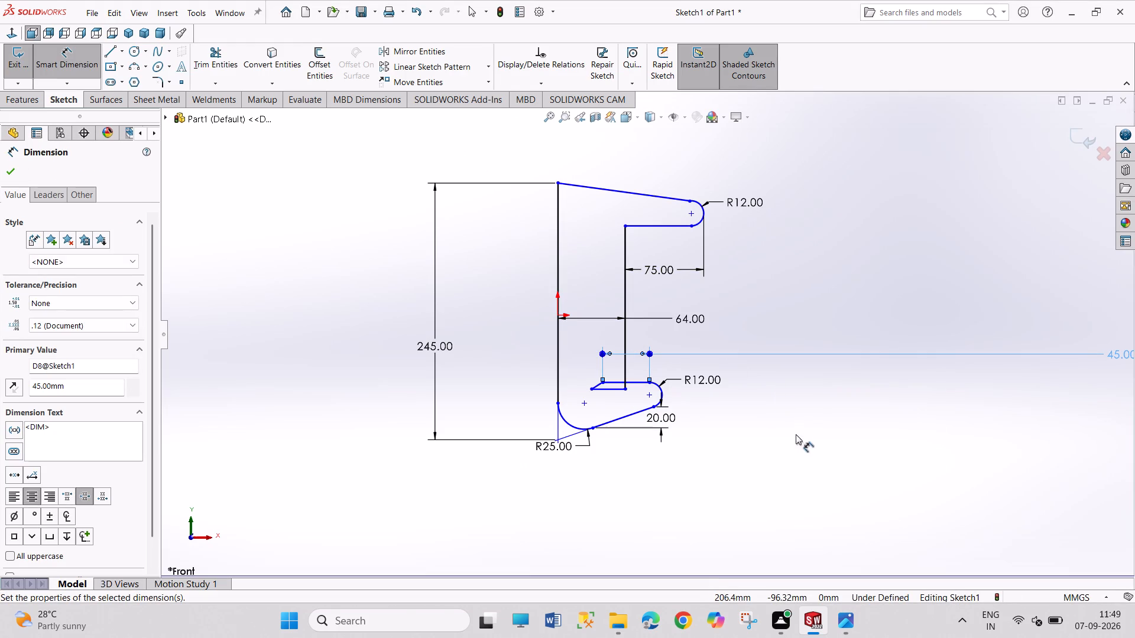
Move the lower jaw's step vertices outside the inner vertical edge, the upper to about X 94, Y -63 mm and the lower to about X 81, Y -72 mm.
click(818, 451)
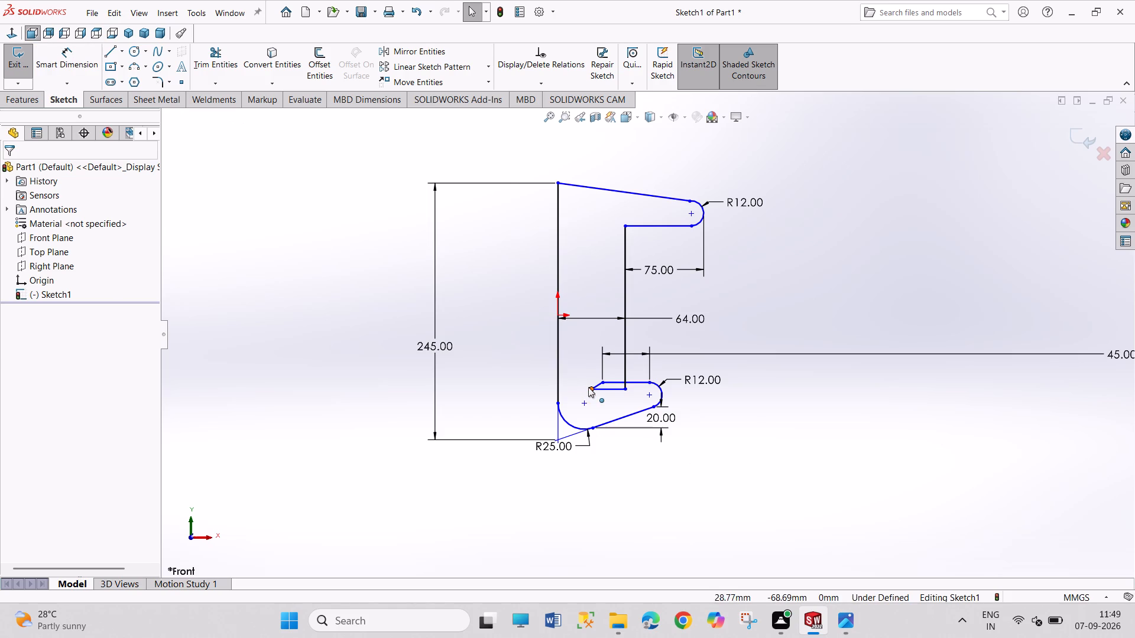
drag(589, 387, 597, 393)
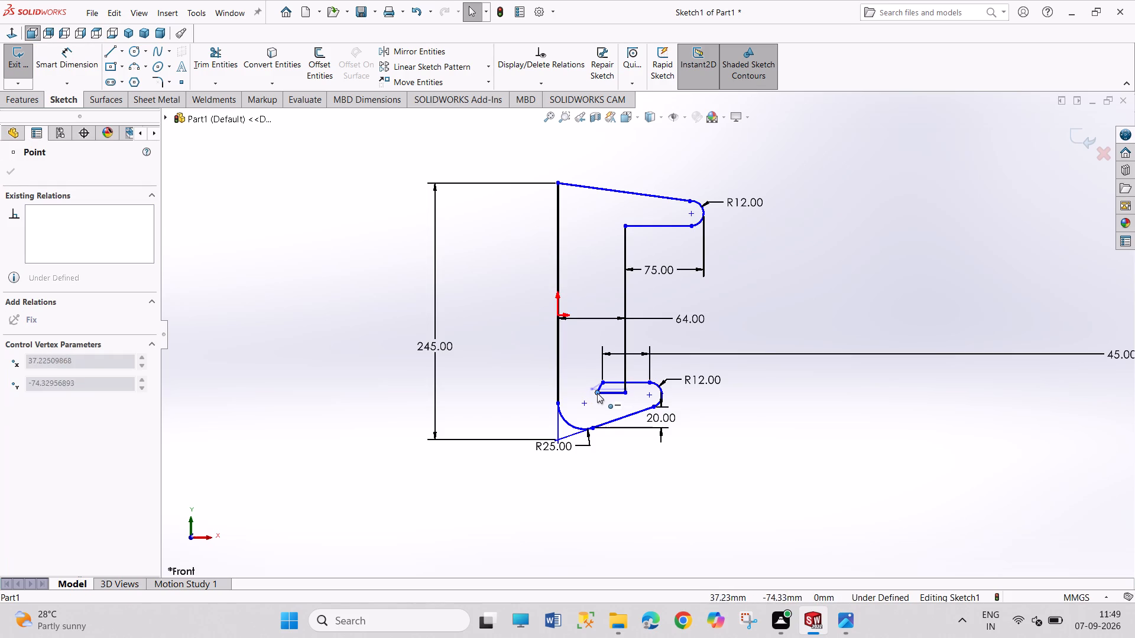
drag(597, 393, 596, 395)
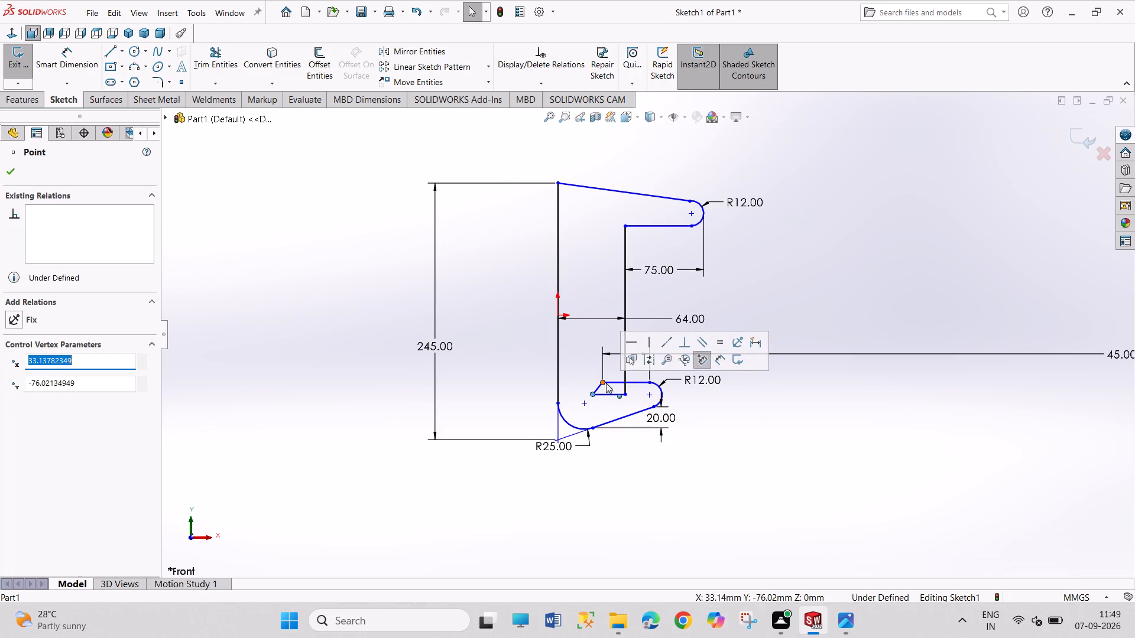
drag(606, 383, 657, 380)
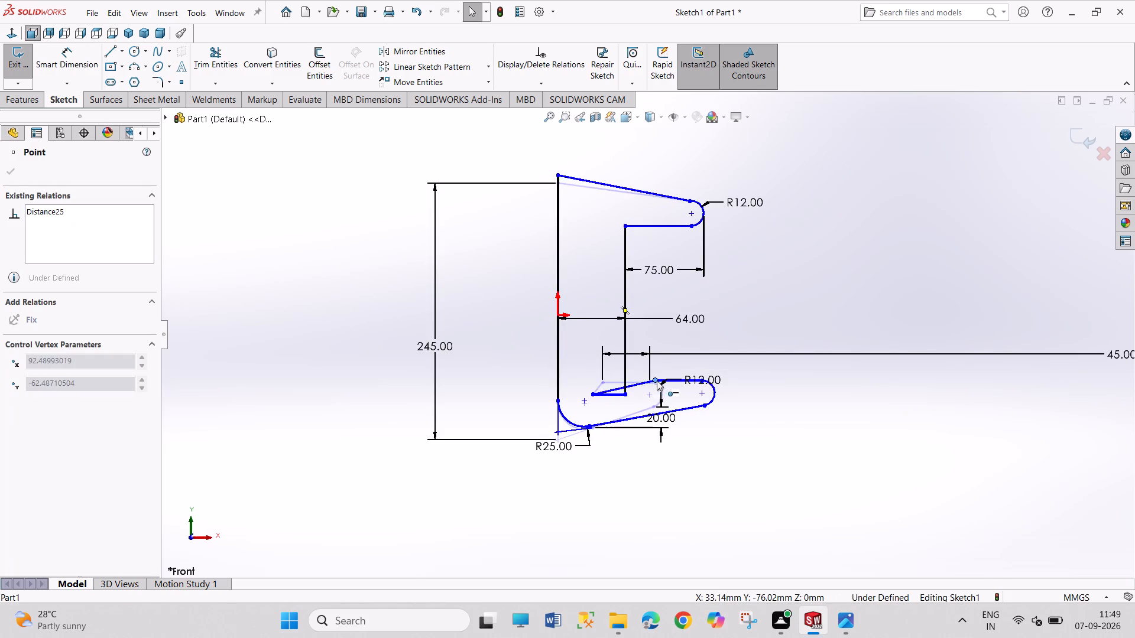
drag(657, 380, 657, 381)
drag(592, 393, 631, 396)
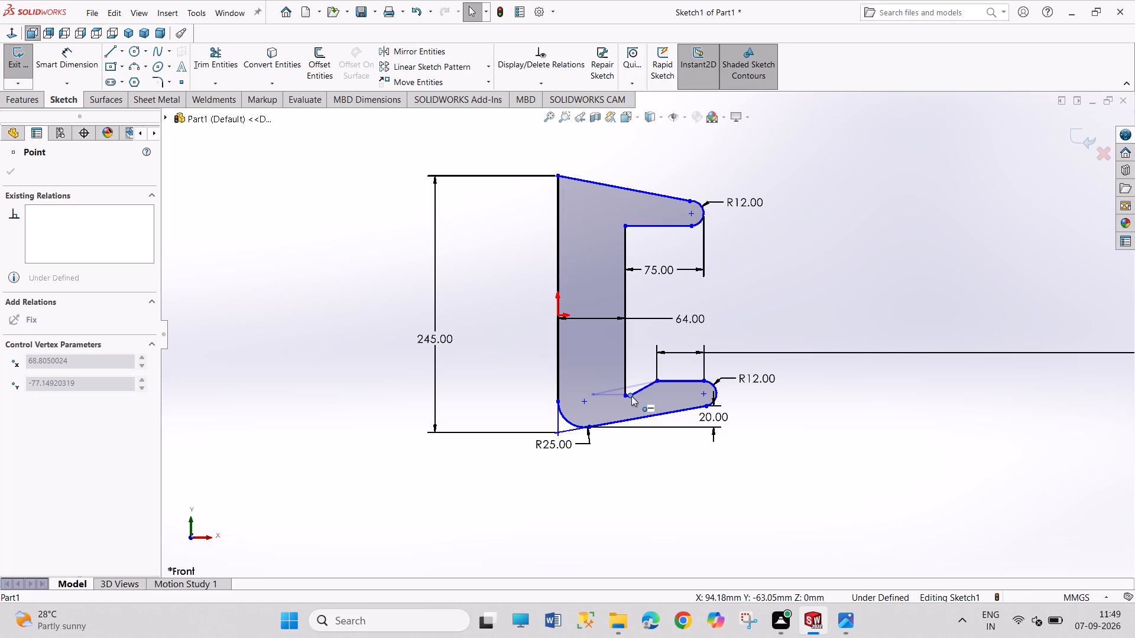
drag(631, 396, 643, 390)
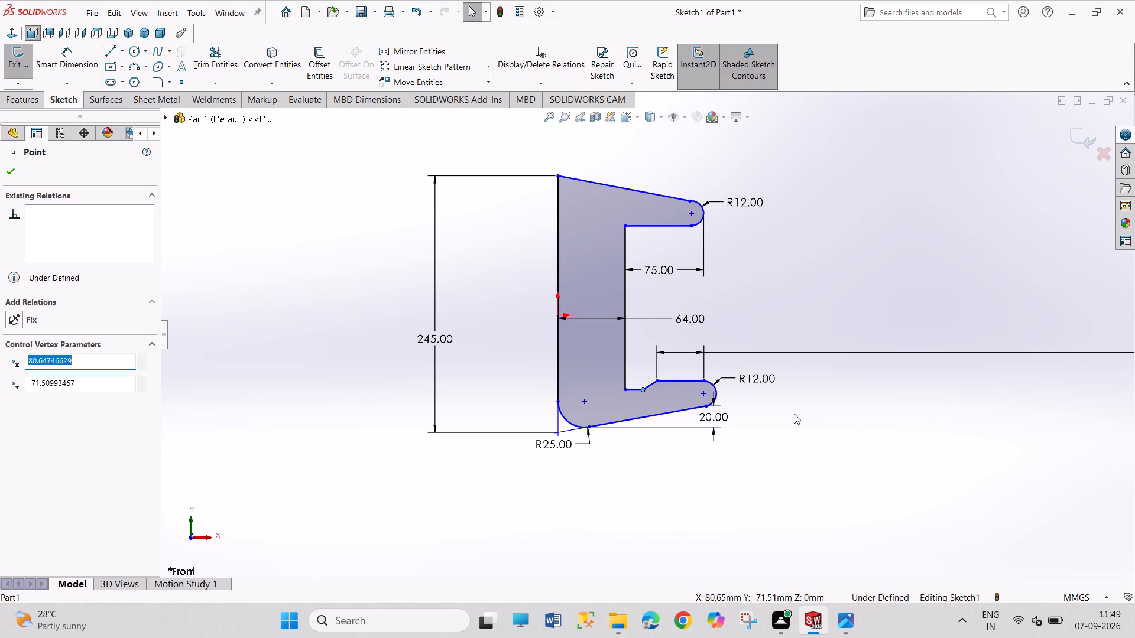
Delete the lower jaw's horizontal top line.
right_click(669, 379)
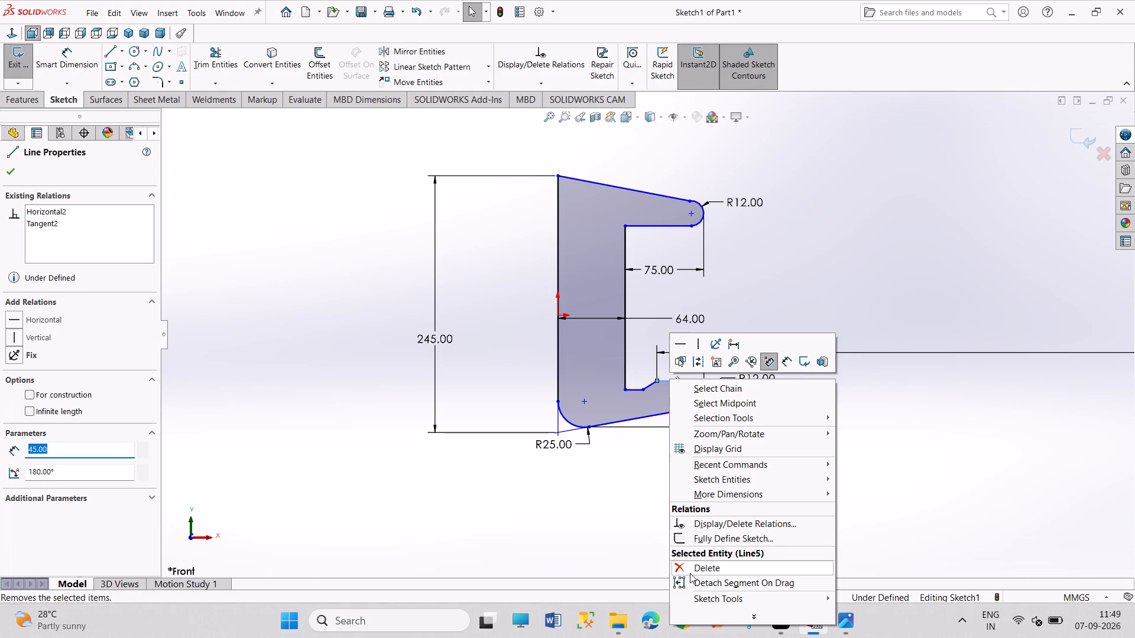
click(690, 568)
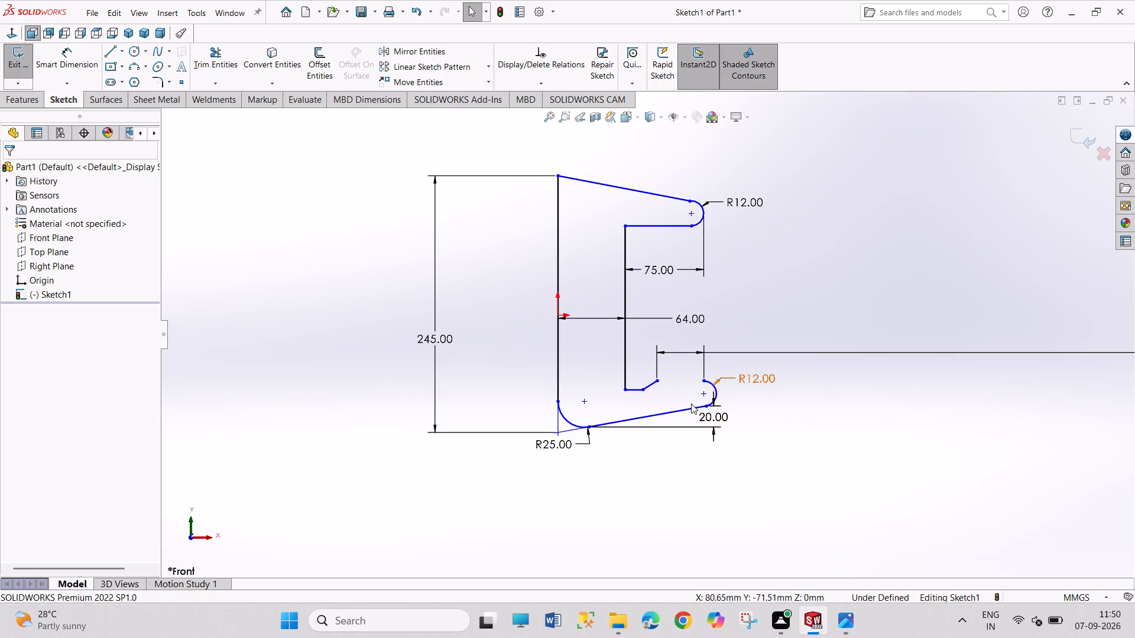
Move the free upper end of the lower jaw's end arc outward to about X 157, Y -65 mm.
drag(706, 381, 718, 381)
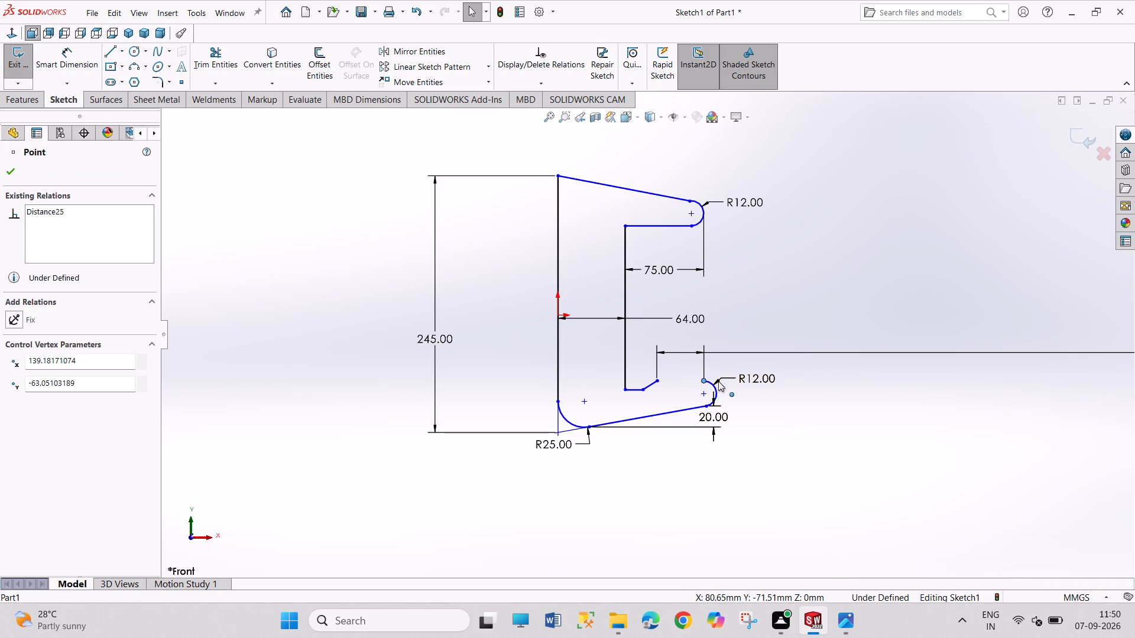
drag(718, 381, 722, 383)
click(722, 383)
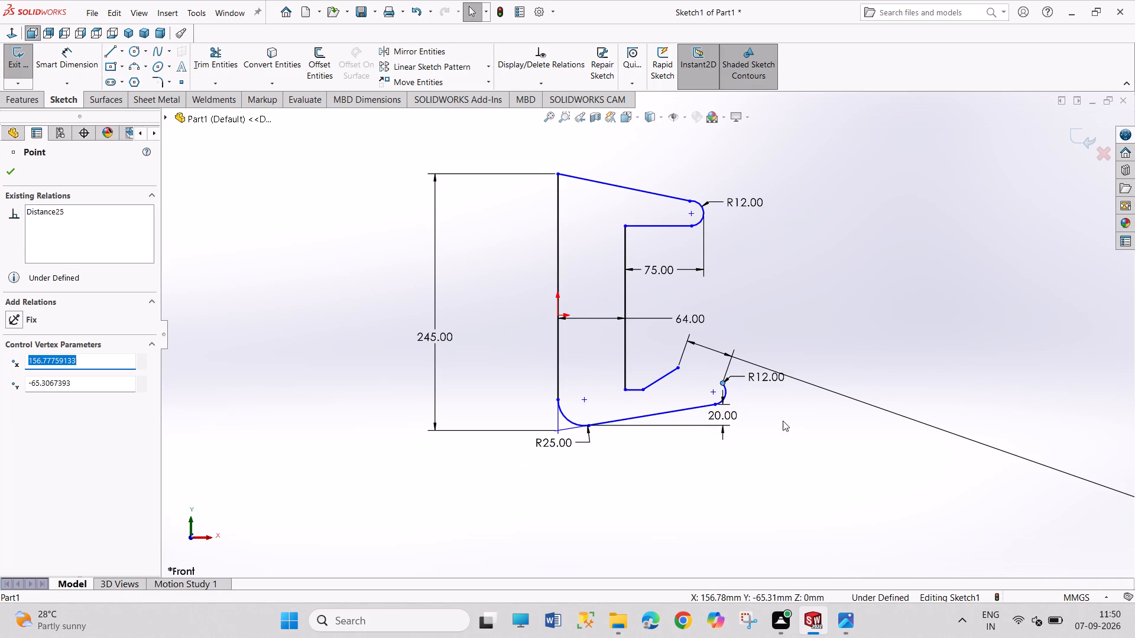
click(796, 421)
Sketch a horizontal line about 124 mm long from the end arc's upper endpoint inward across the step and the inner vertical edge.
click(109, 54)
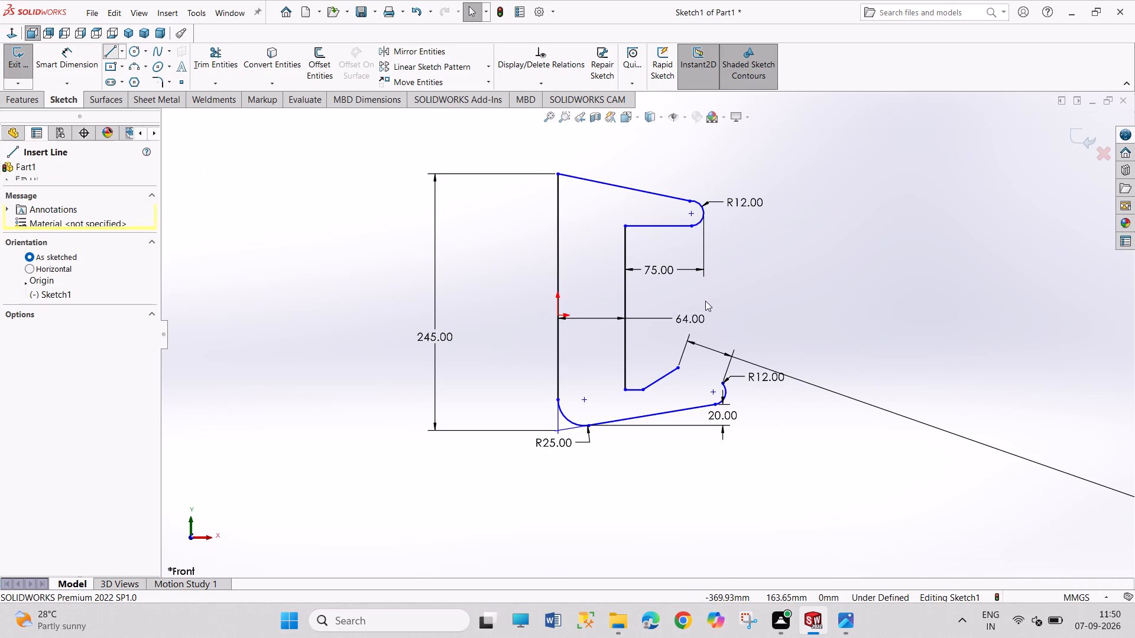
click(722, 383)
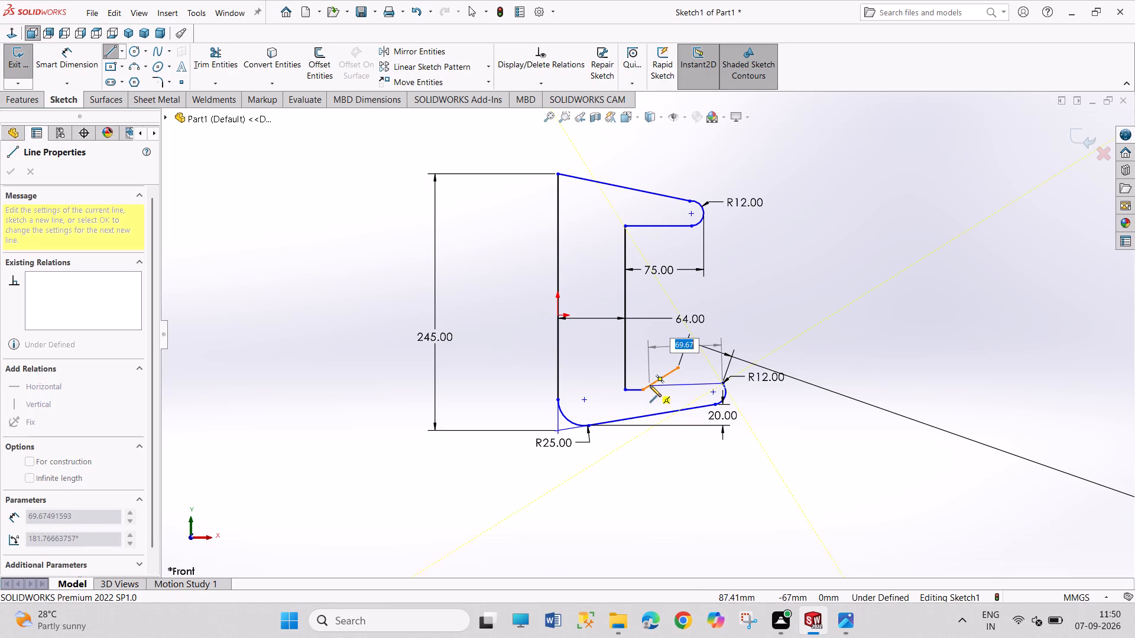
click(592, 382)
right_click(815, 436)
click(838, 444)
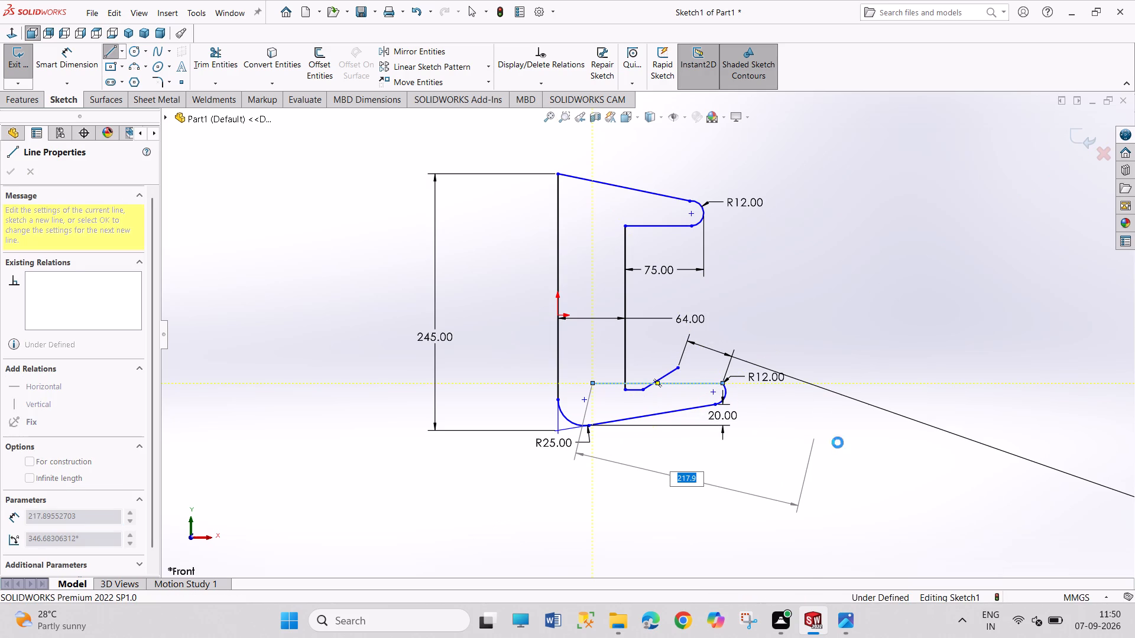
Trim the new line's excess inside the step and the short slope's part above it, accepting deletion of the associated dimension.
click(225, 63)
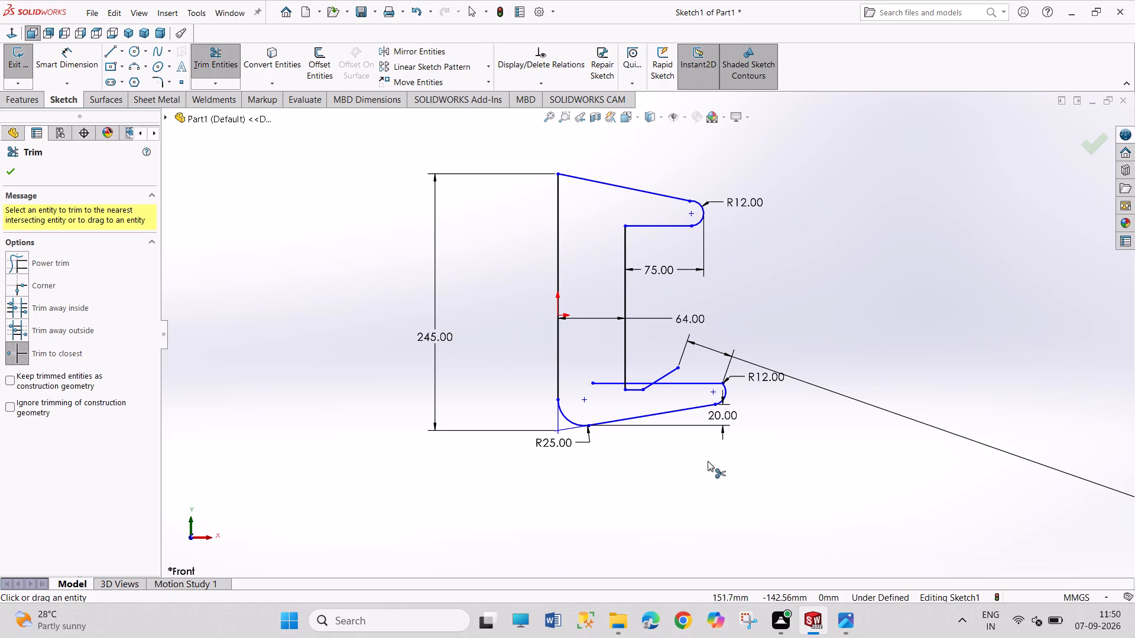
click(608, 382)
click(636, 383)
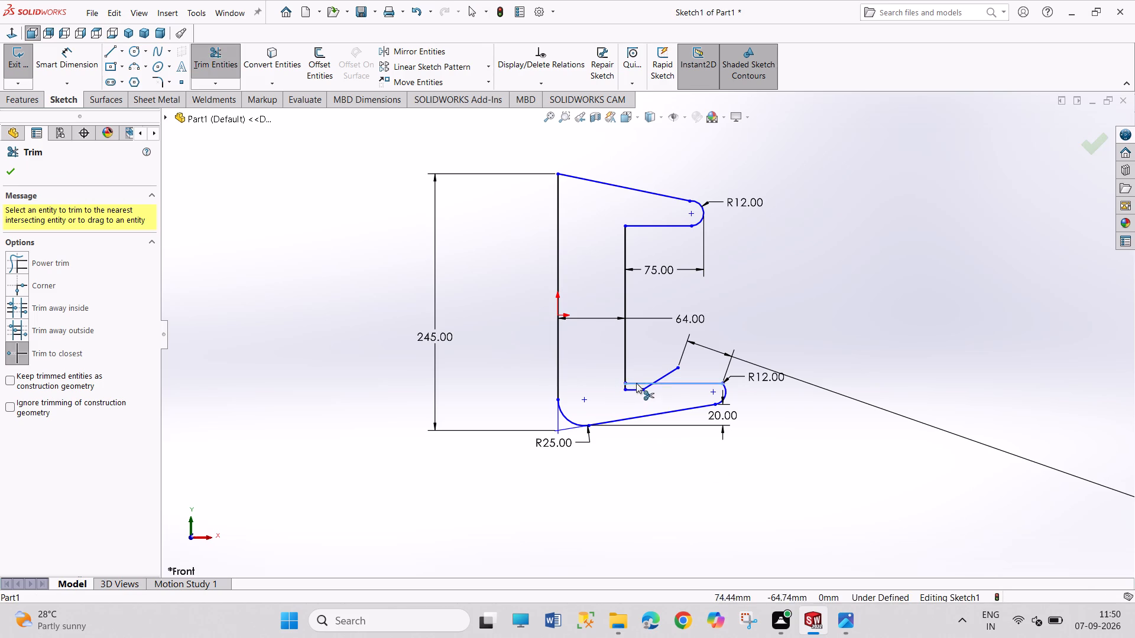
click(669, 372)
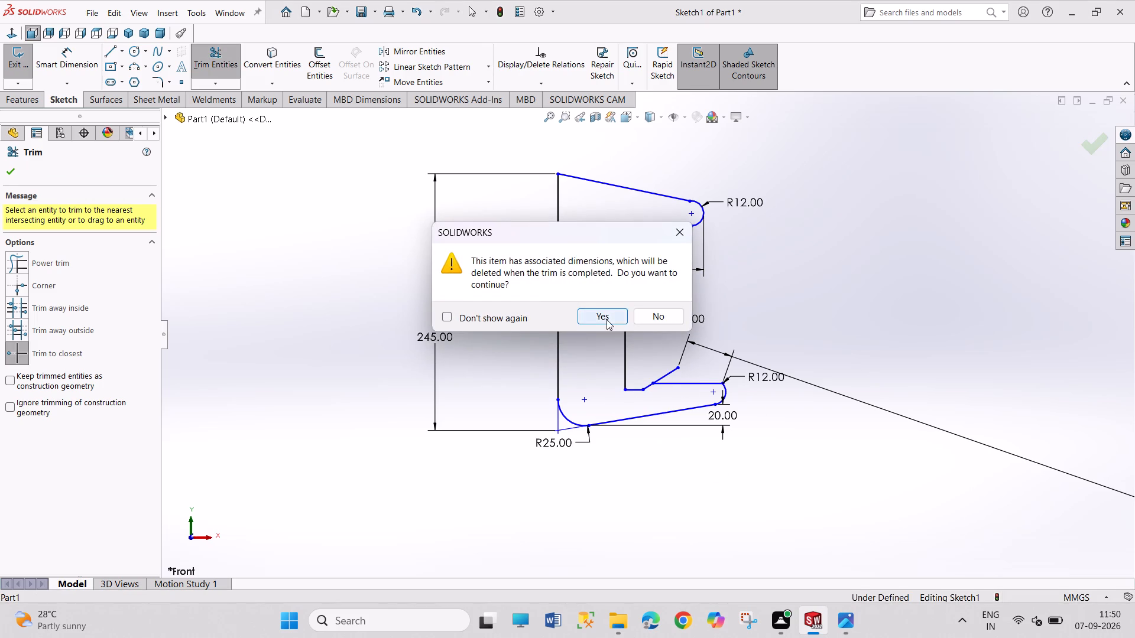
click(607, 320)
right_click(849, 431)
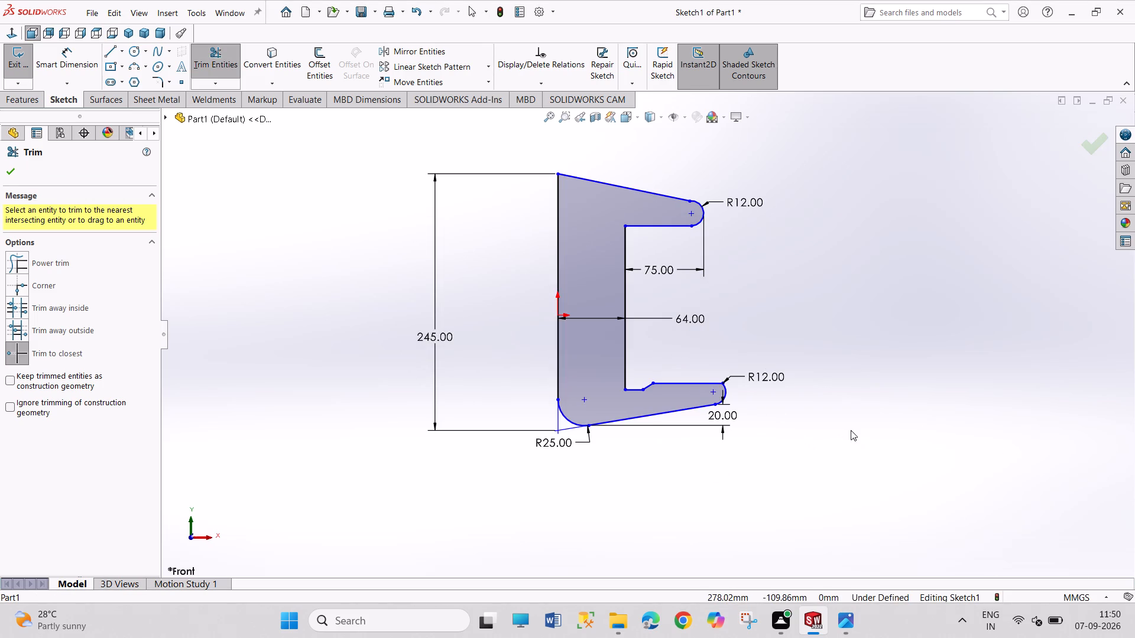
click(874, 471)
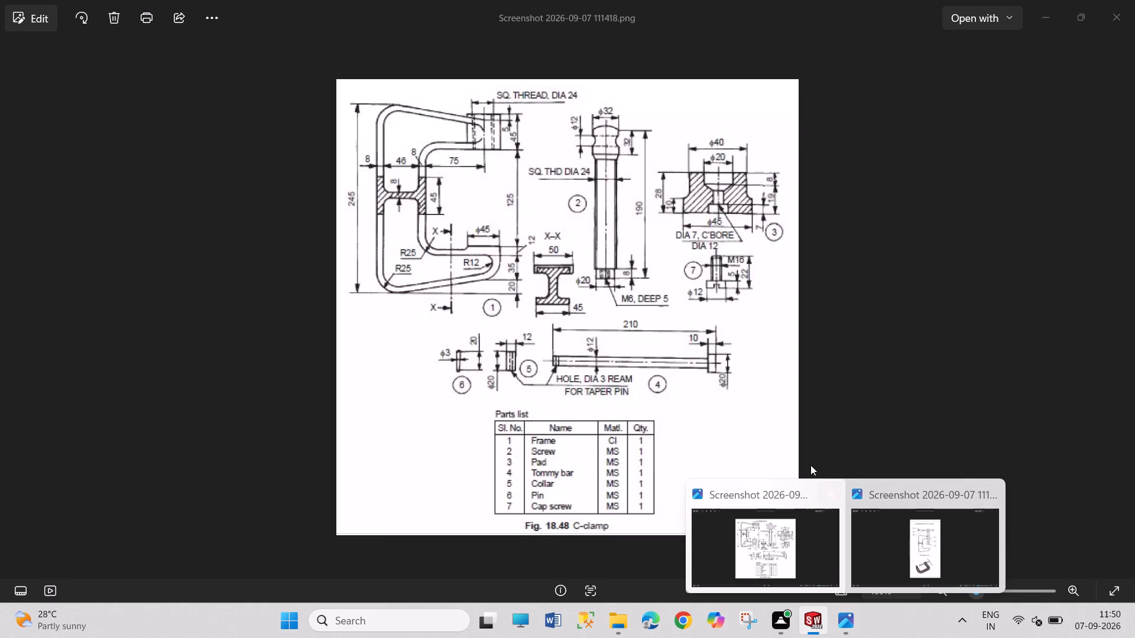
Delete the lower jaw's R12 end arc together with its associated dimension.
scroll(731, 389, down, 4)
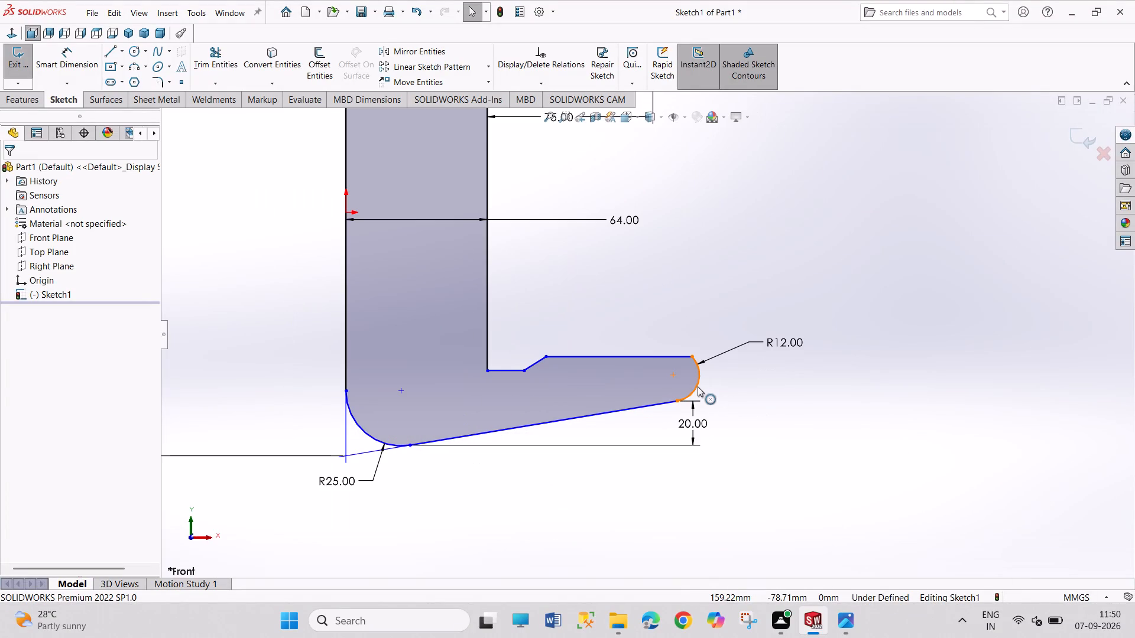
right_click(698, 386)
click(718, 579)
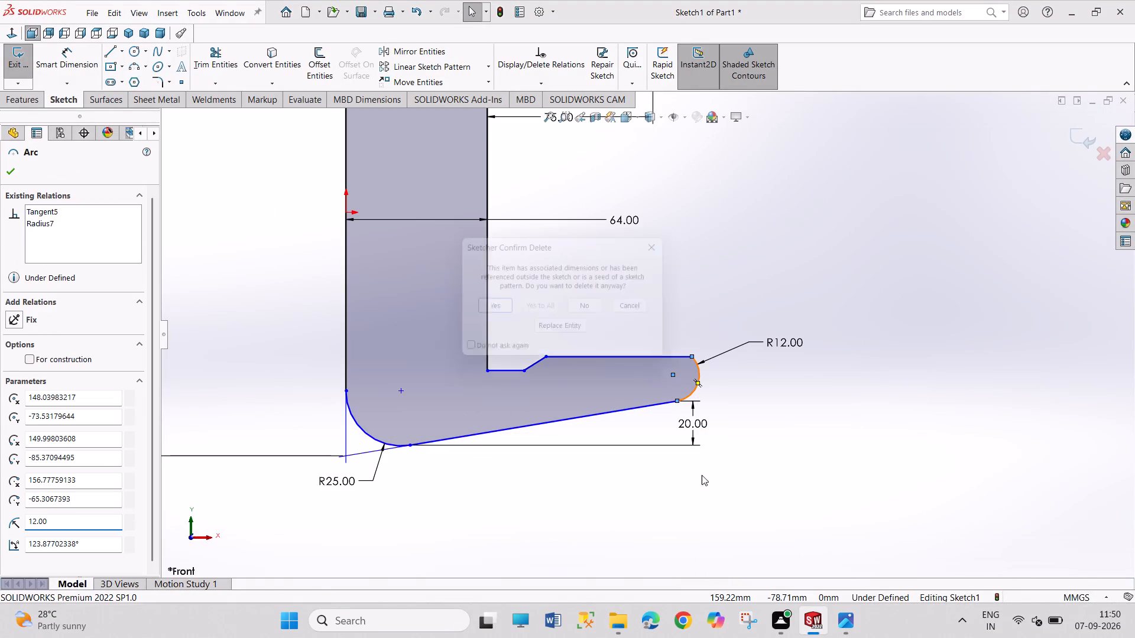
click(487, 308)
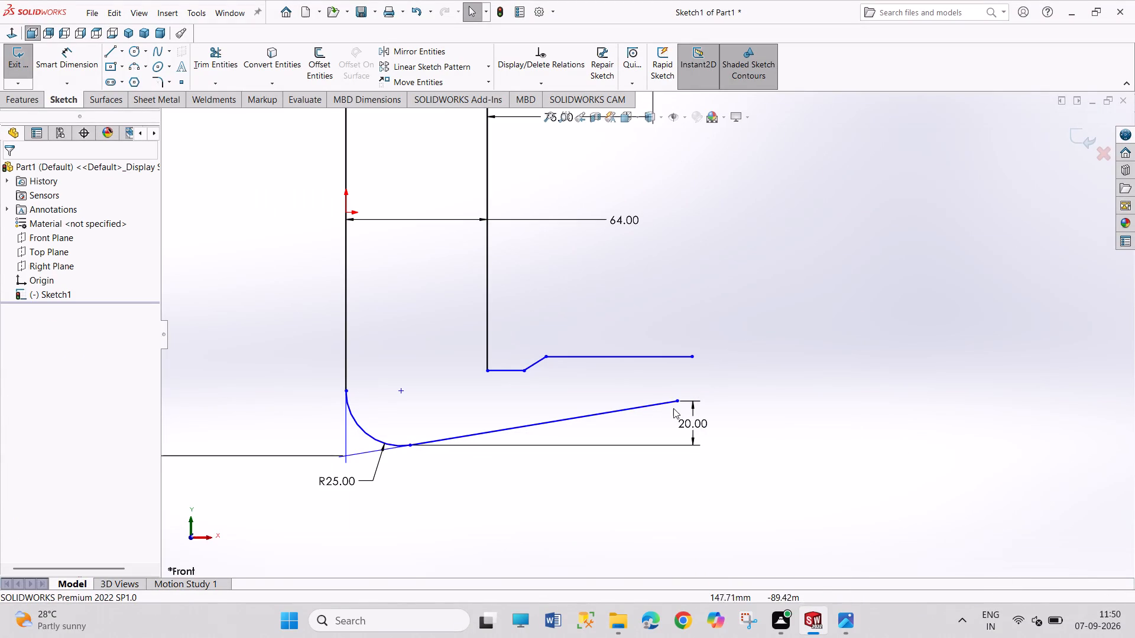
Move the outer end of the lower jaw's sloped bottom line inward to about X 134, Y -90 mm.
drag(679, 401, 646, 410)
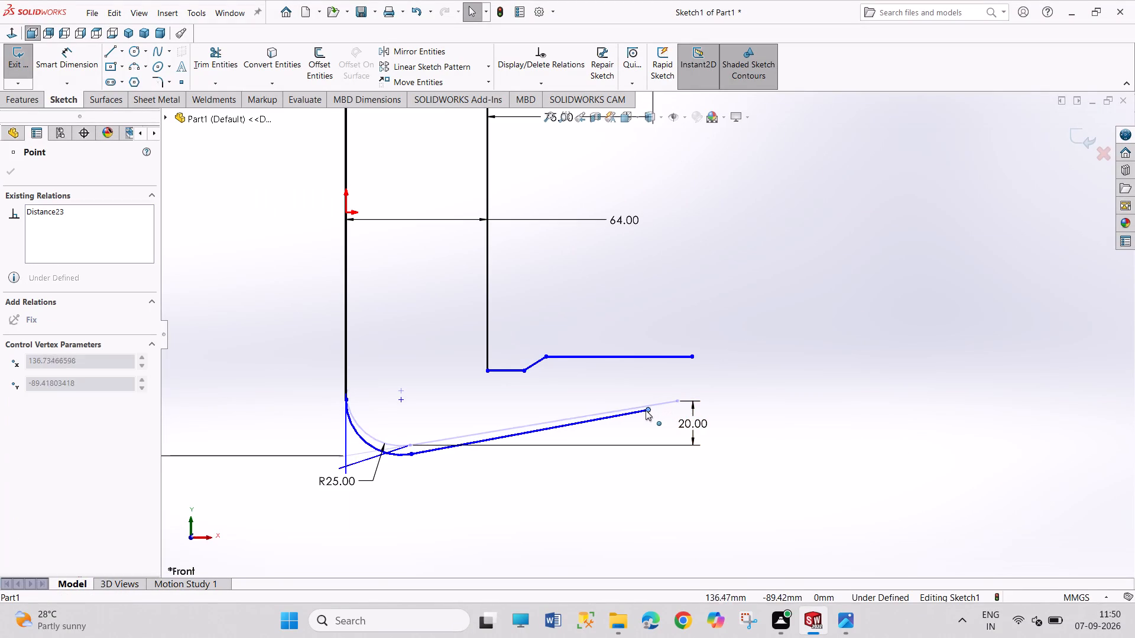
drag(646, 410, 643, 412)
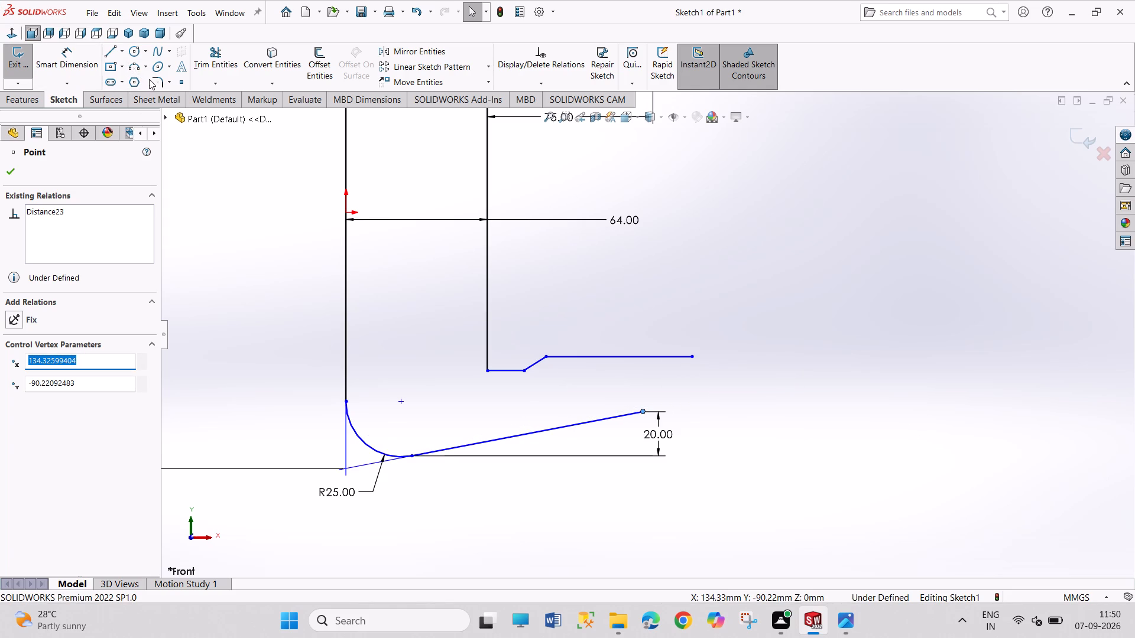
Close the lower jaw's end with a vertical line about 14 mm long from the top line and a roughly 13 mm radius arc to the bottom line.
click(107, 52)
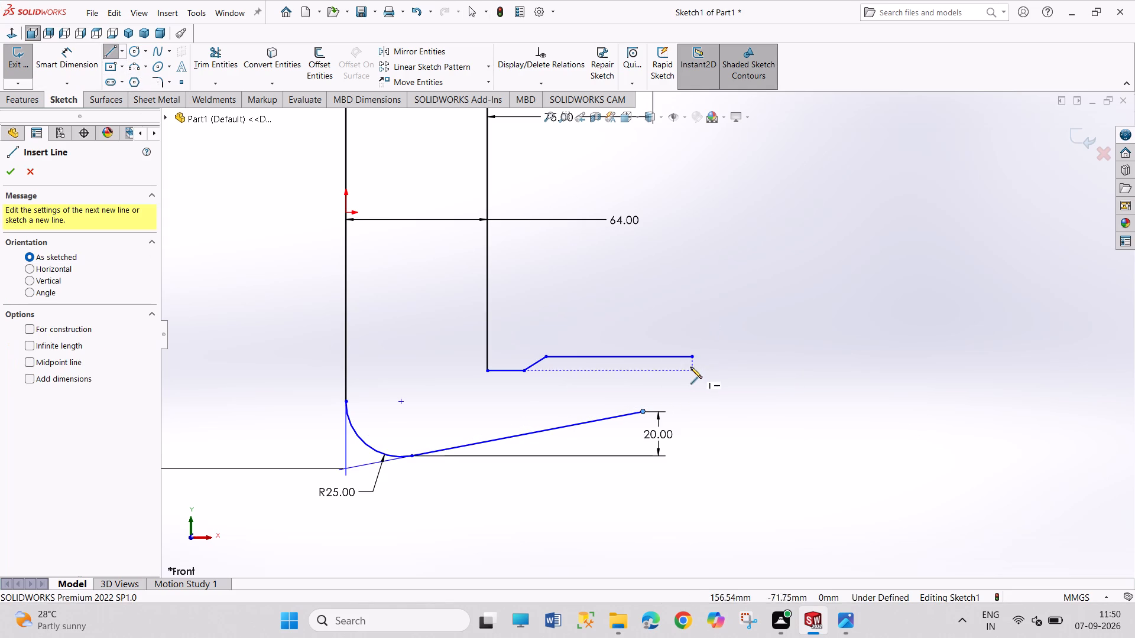
click(692, 357)
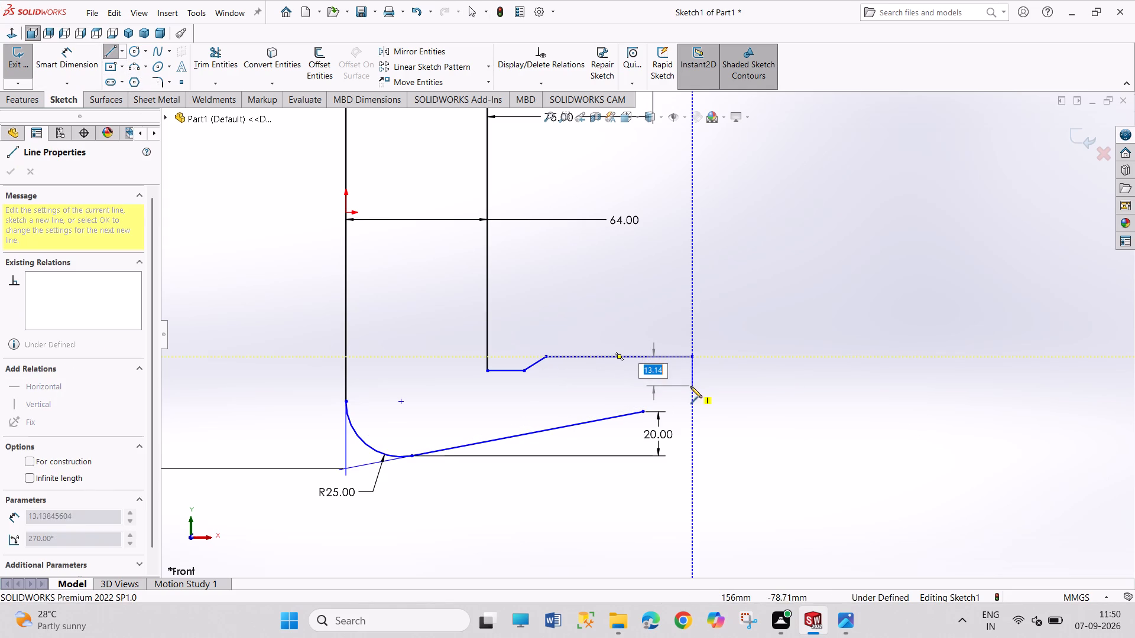
click(689, 389)
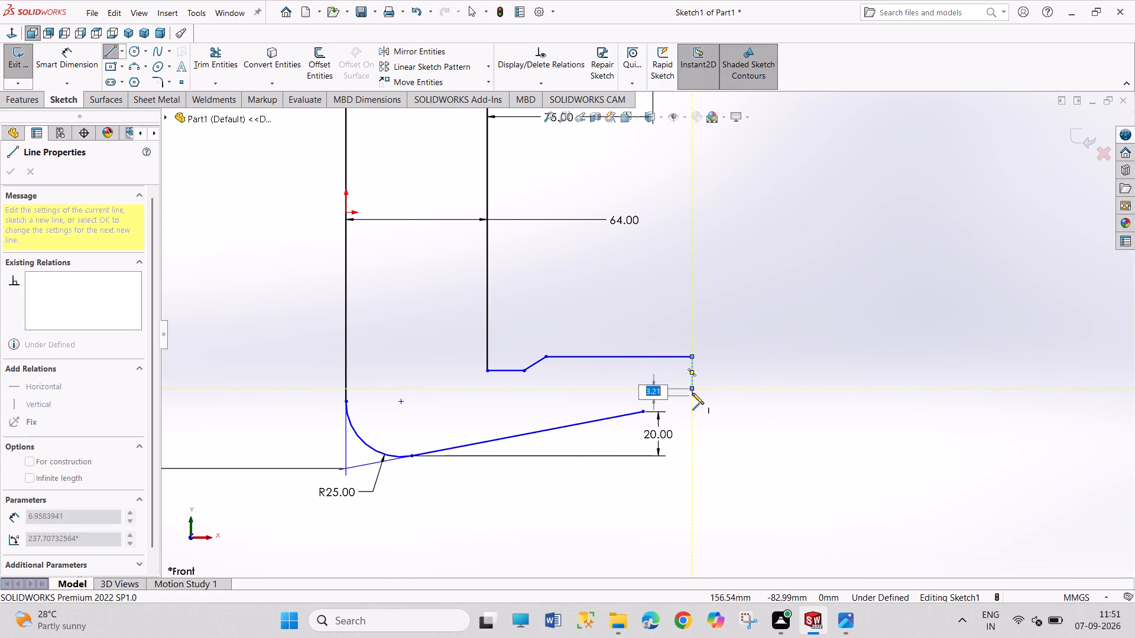
click(646, 412)
right_click(744, 404)
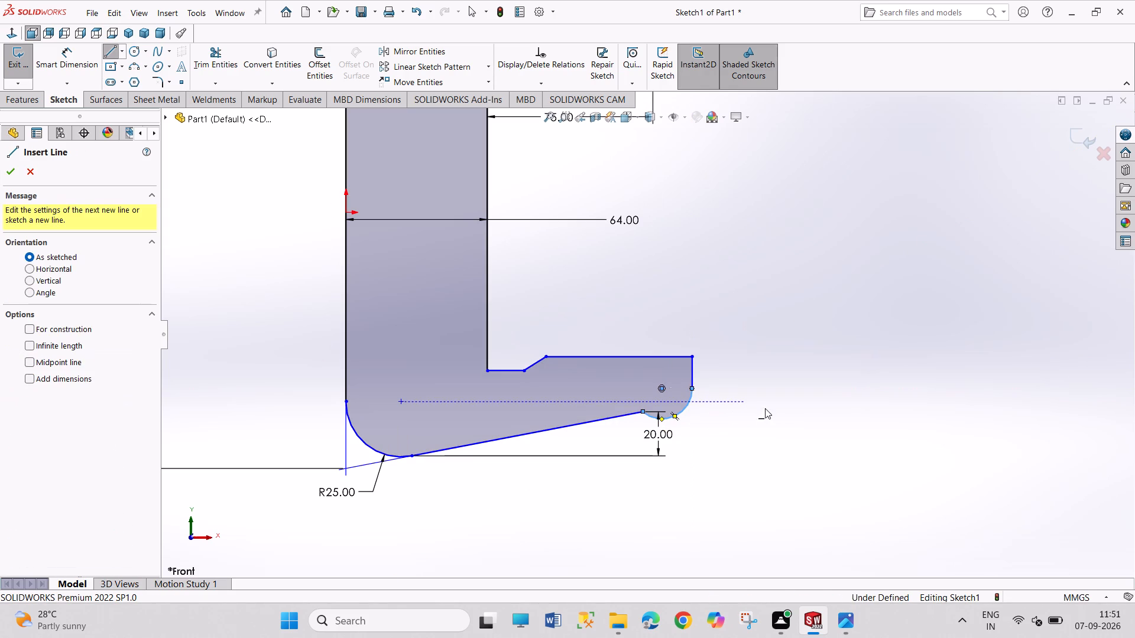
click(767, 412)
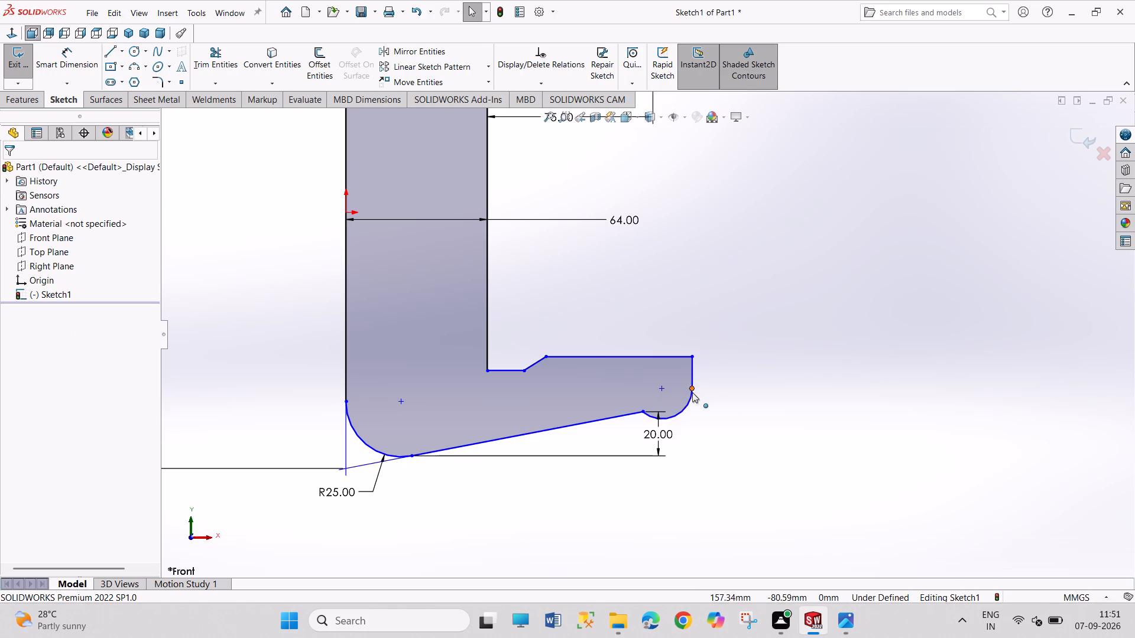
Make the new end arc tangent to the lower jaw's sloped bottom line at their shared endpoint.
click(643, 412)
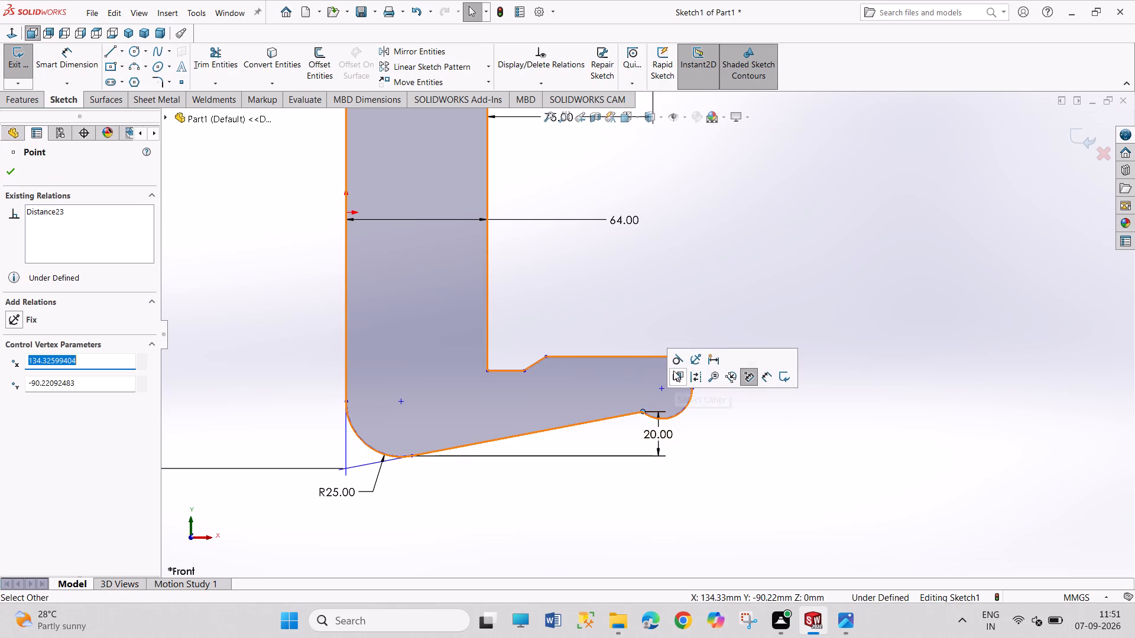
click(674, 359)
drag(792, 285, 864, 427)
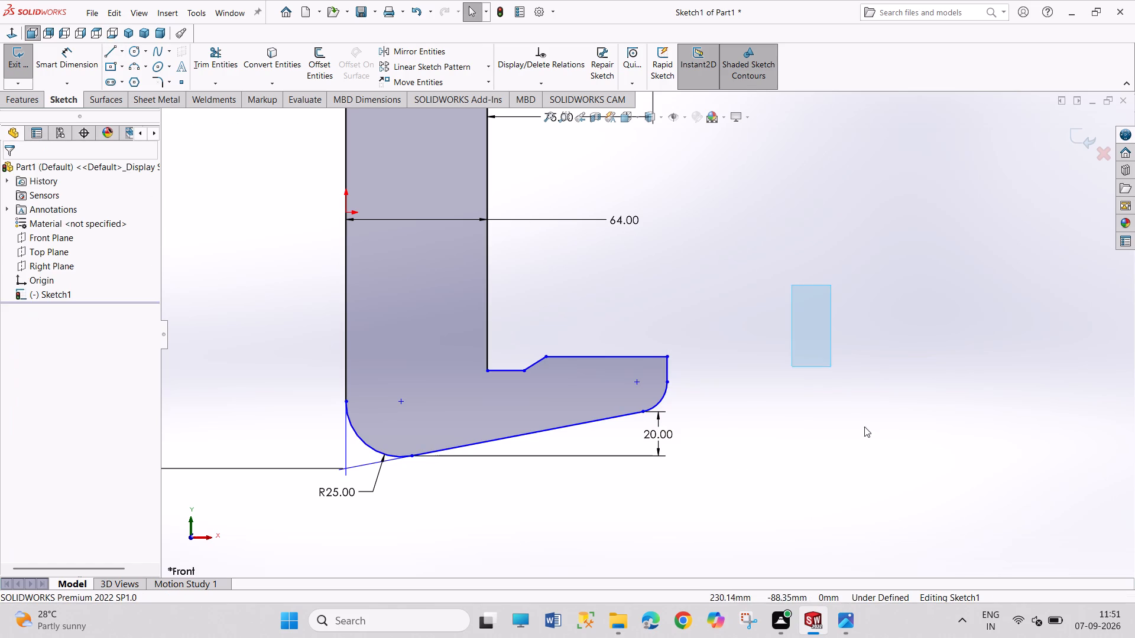
drag(864, 427, 866, 431)
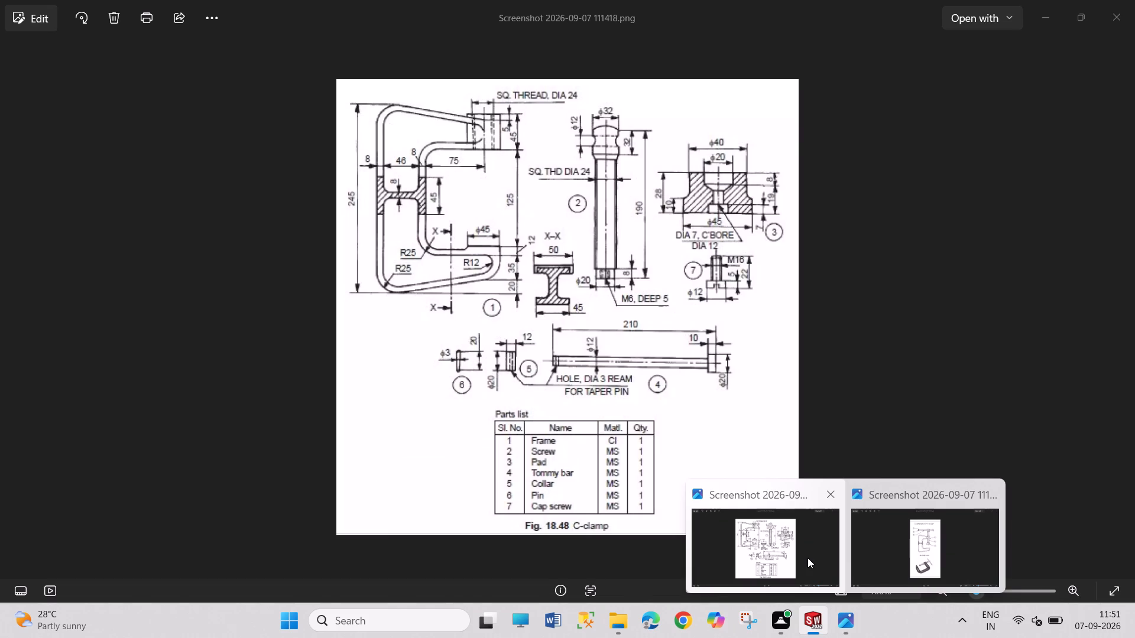
Dimension the lower jaw's new end arc with a 12 mm radius.
right_drag(821, 461, 781, 306)
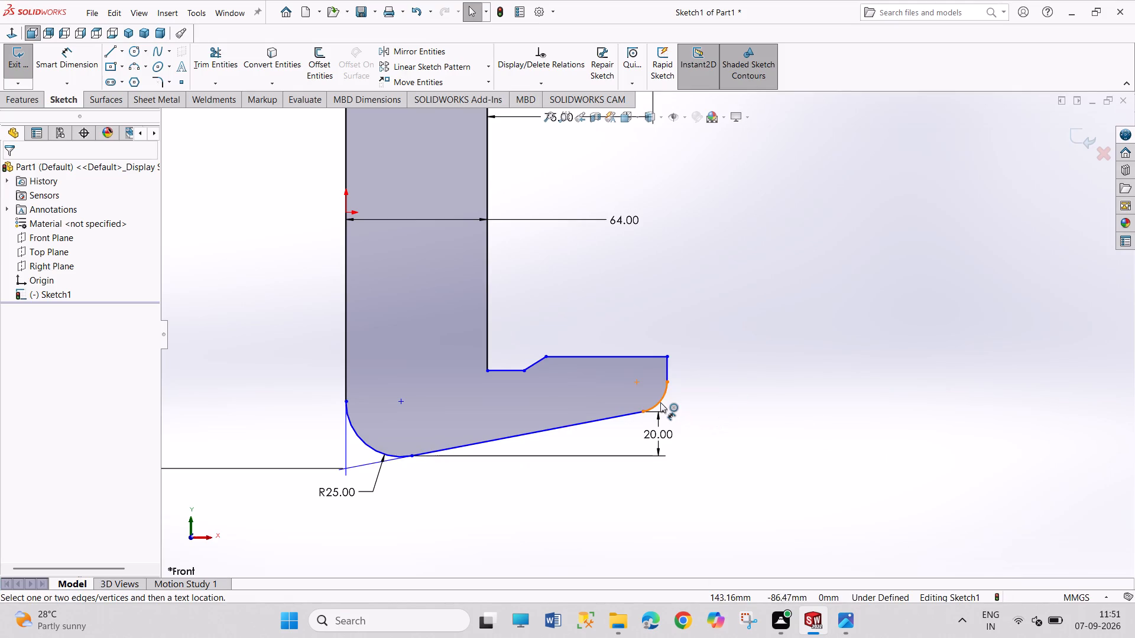
click(660, 402)
click(697, 409)
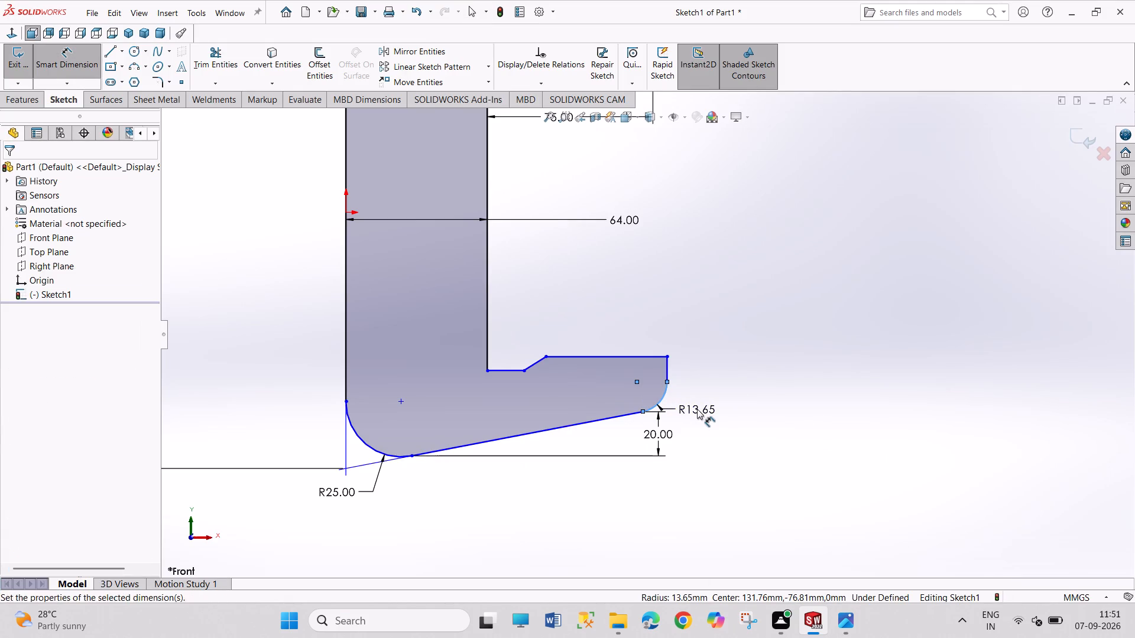
text(12)
key(Return)
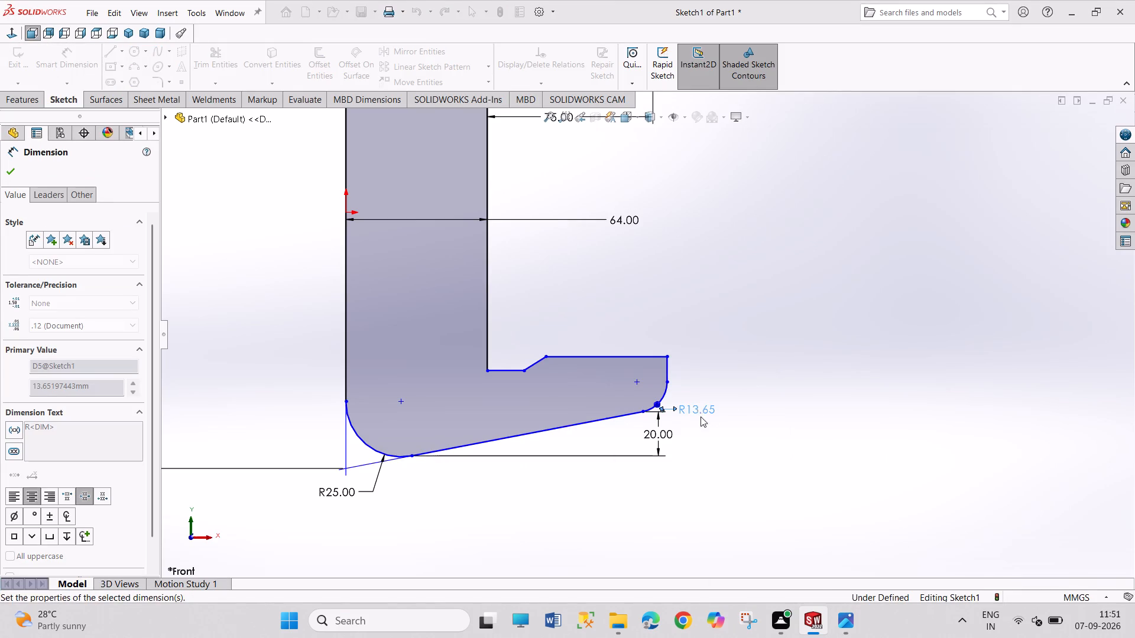
right_click(780, 341)
click(800, 381)
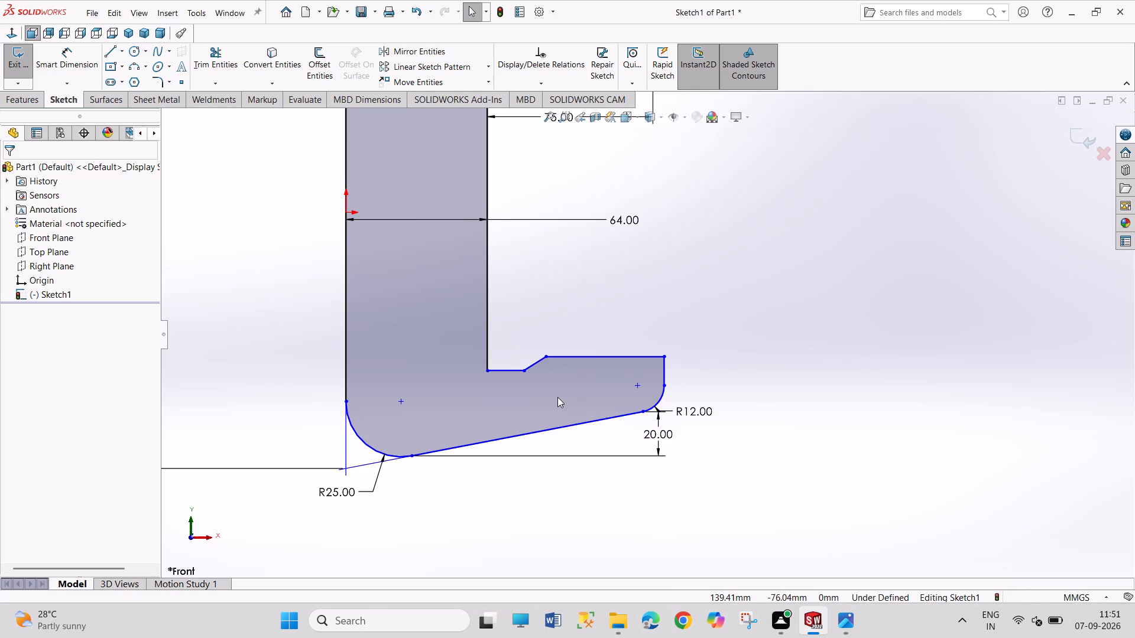
Delete the 12 mm radius dimension from the lower jaw's end arc.
scroll(557, 397, down, 1)
right_click(740, 412)
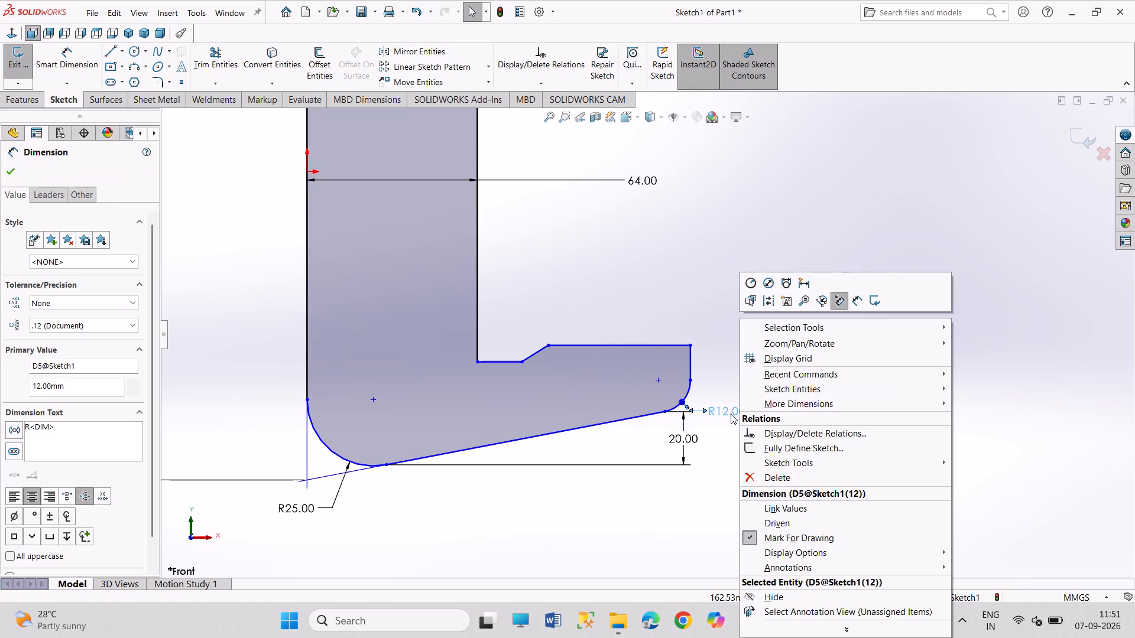
click(768, 481)
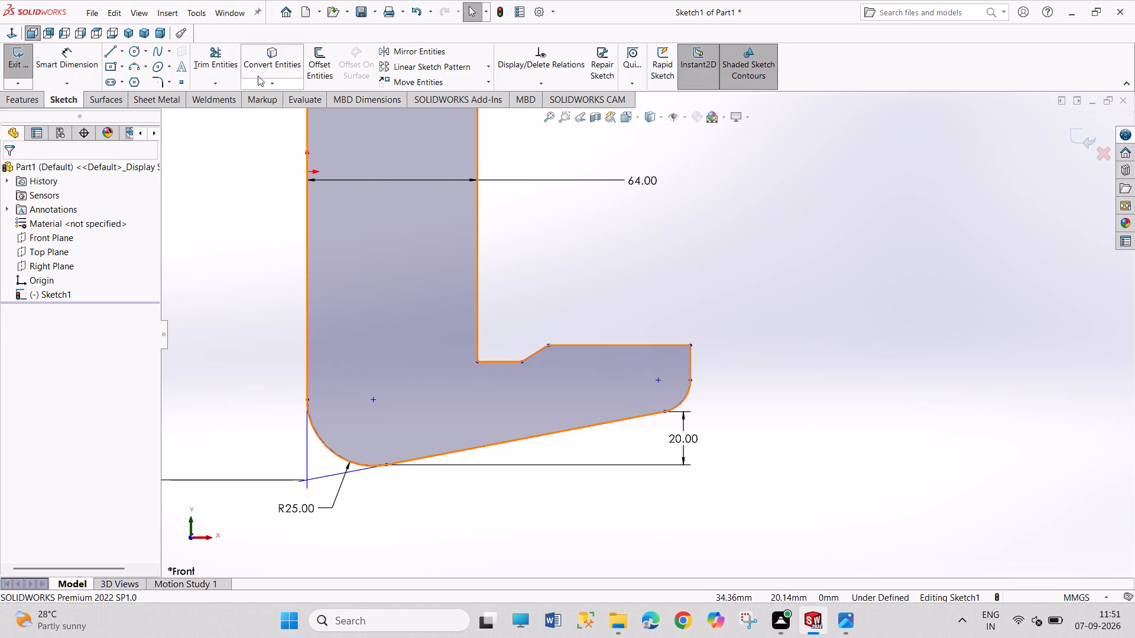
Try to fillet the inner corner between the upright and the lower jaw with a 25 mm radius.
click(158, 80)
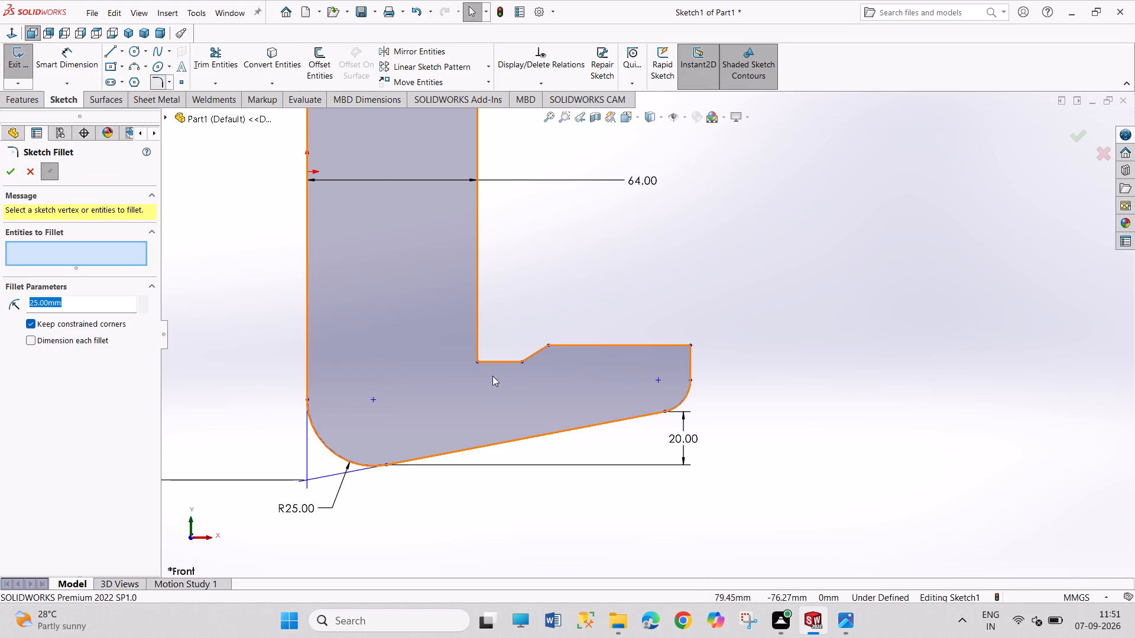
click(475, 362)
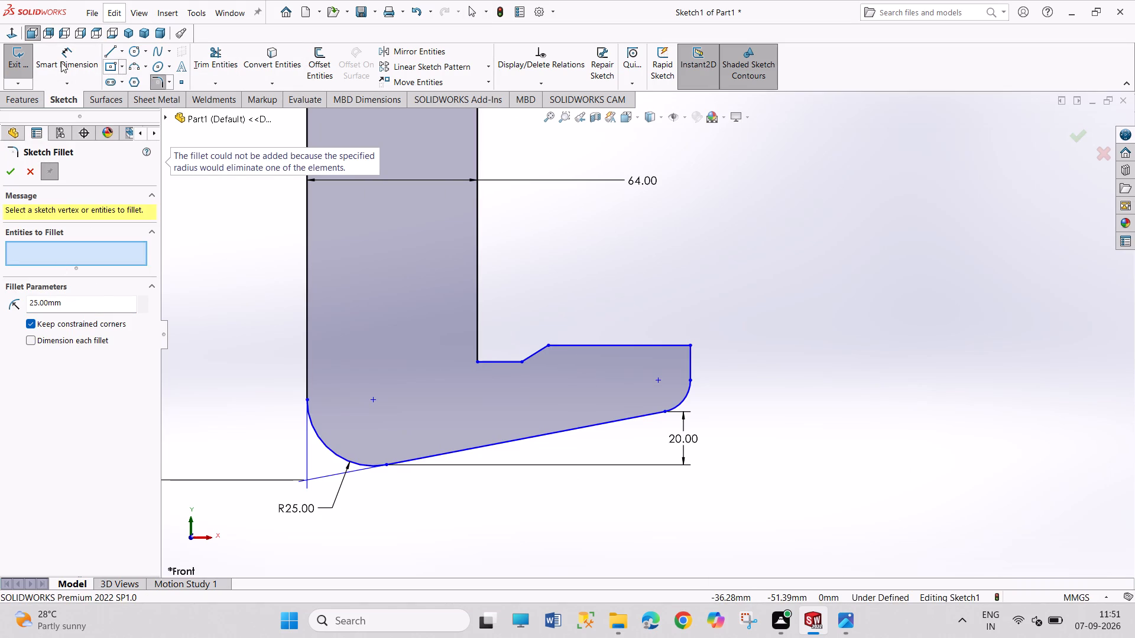
Sketch a circle about 23 mm in diameter beside the upright's inner line, above the lower jaw.
click(130, 48)
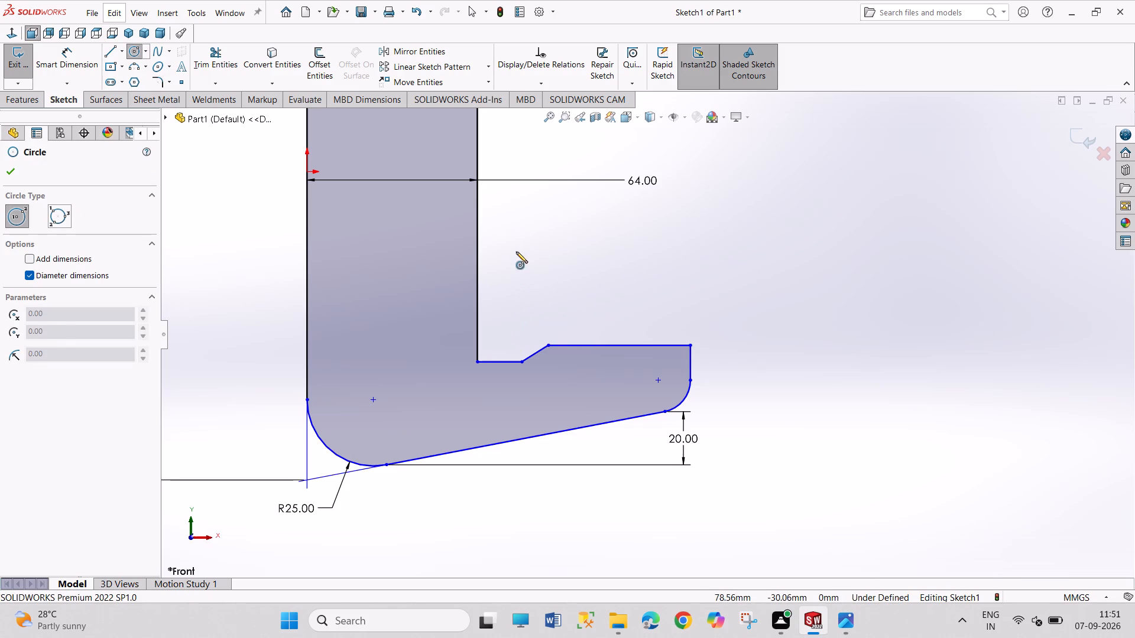
click(516, 252)
click(541, 268)
right_drag(613, 297, 597, 196)
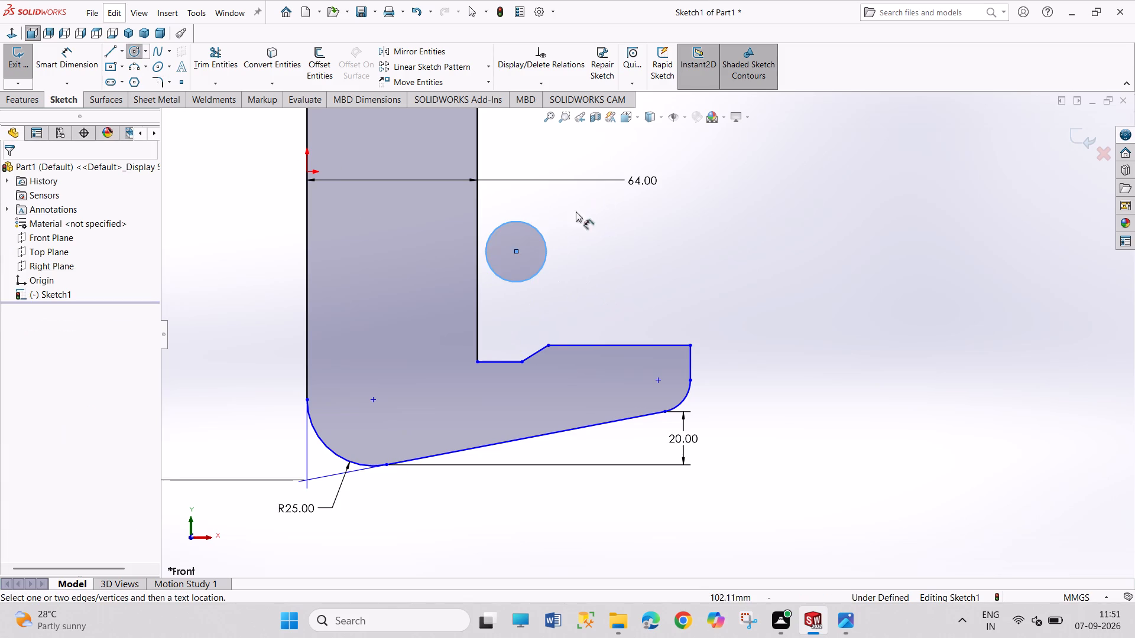
right_click(596, 258)
click(623, 292)
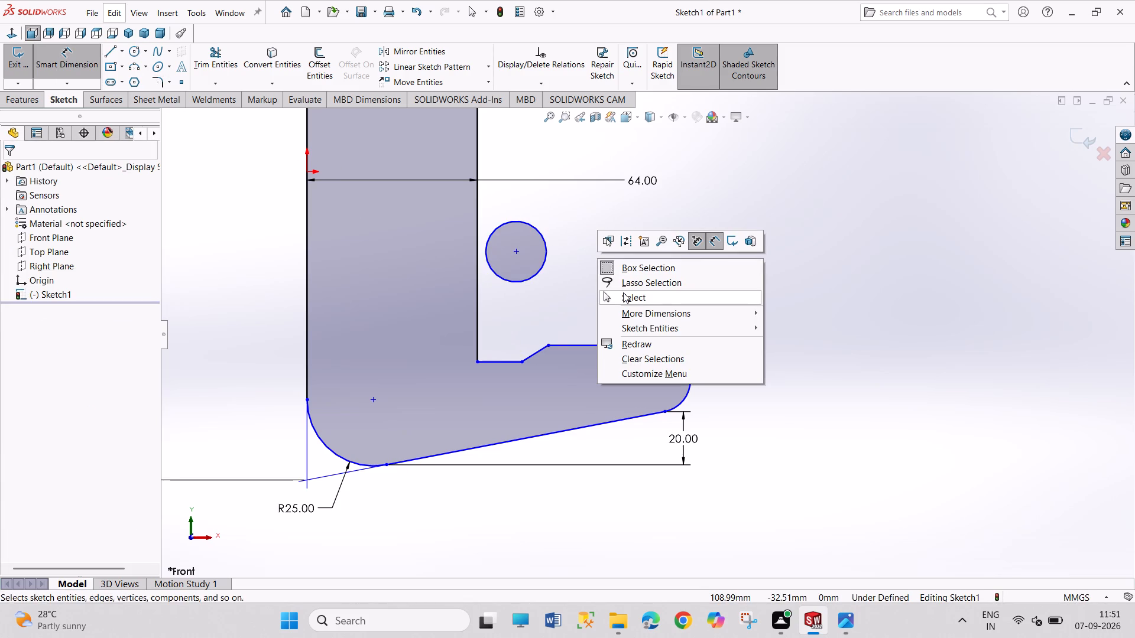
Make the circle tangent to the upright's vertical inner line and to the lower jaw's short horizontal line.
click(526, 282)
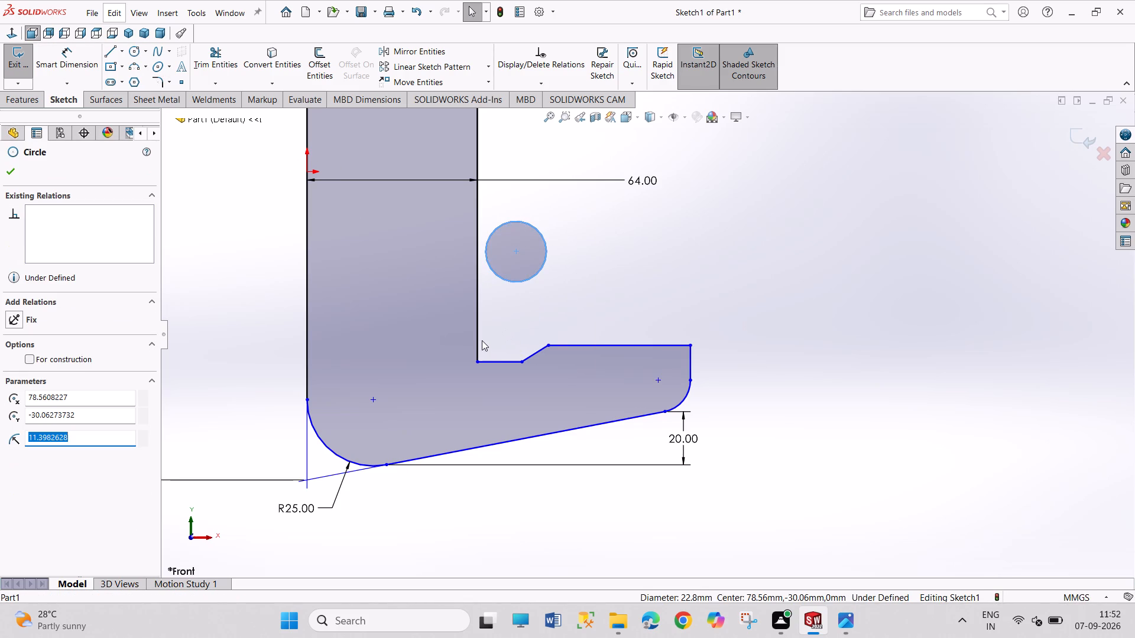
ctrl+click(478, 338)
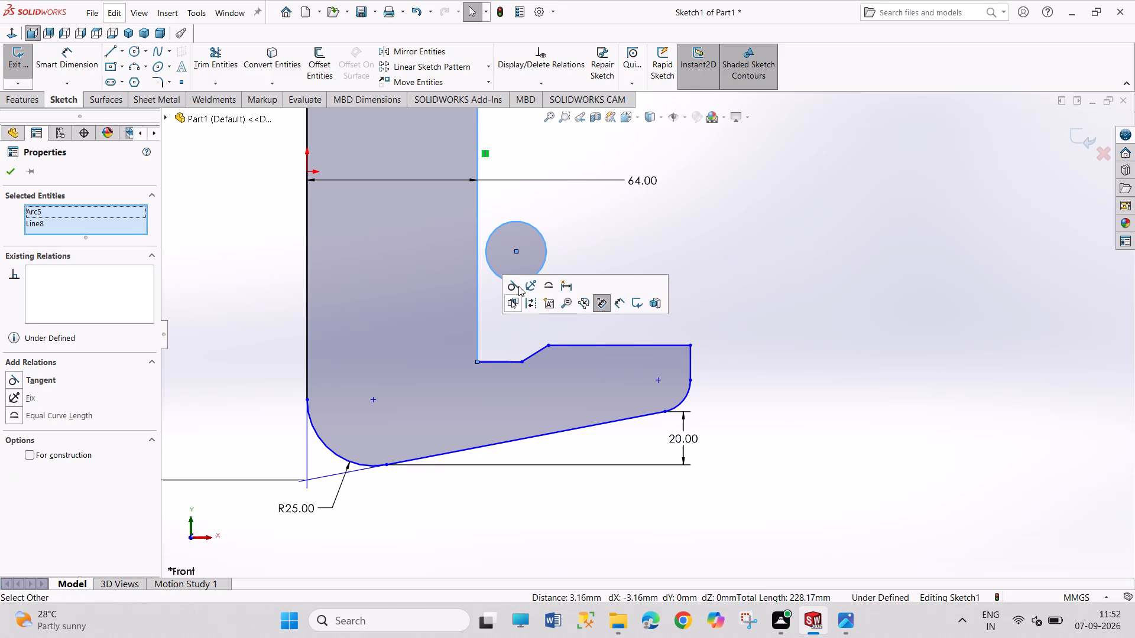
click(518, 286)
drag(676, 217, 727, 291)
drag(698, 238, 783, 318)
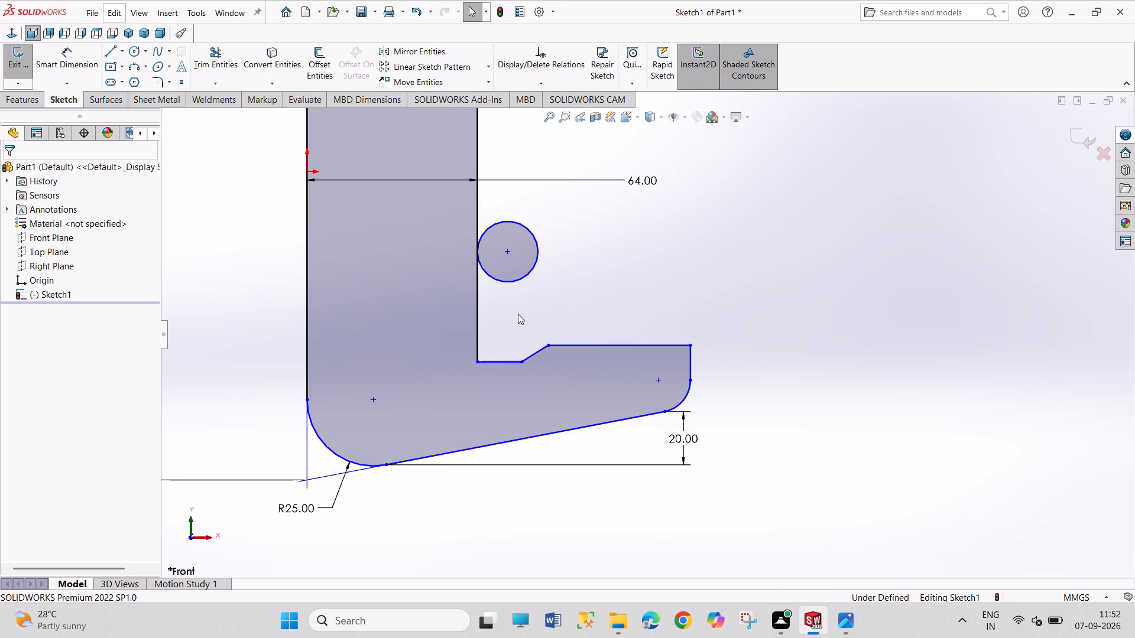
click(507, 282)
ctrl+click(505, 363)
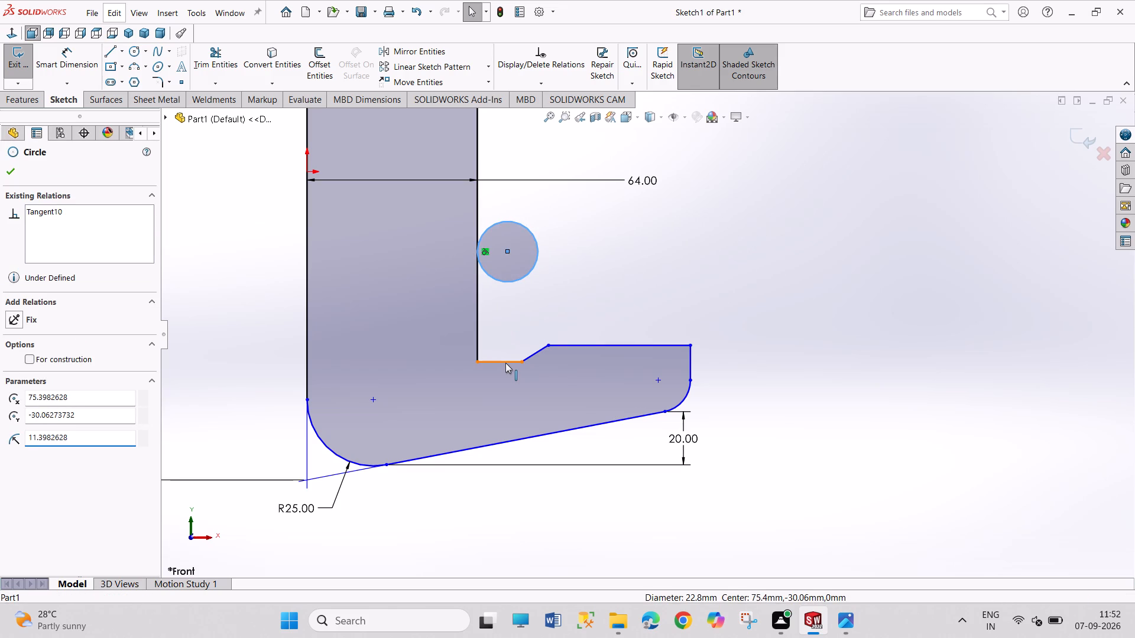
click(543, 311)
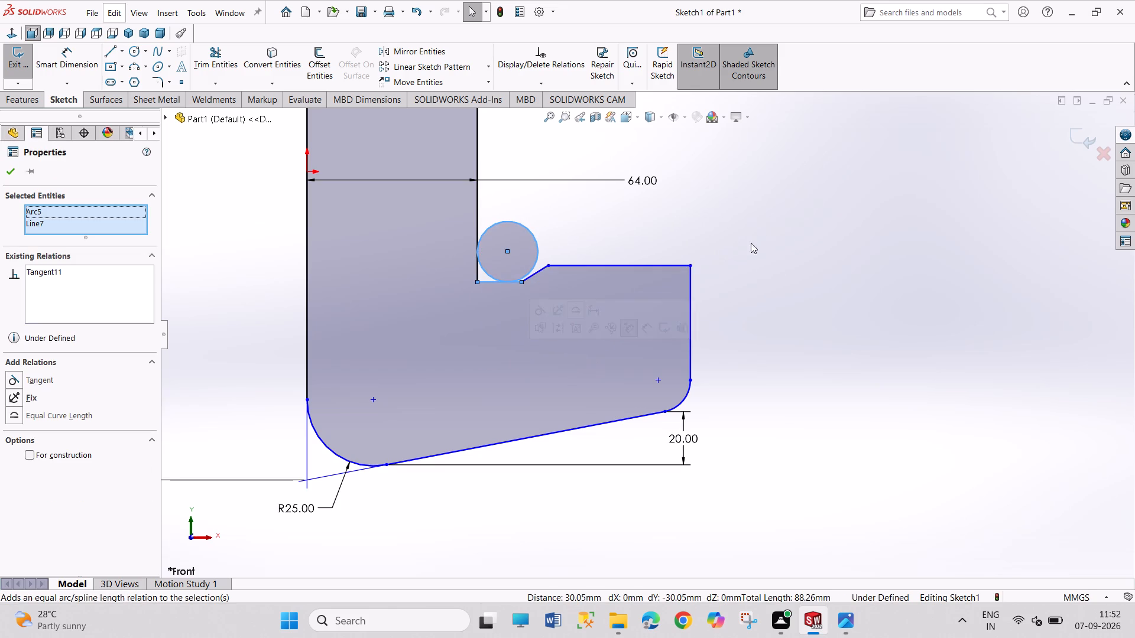
drag(788, 240, 825, 332)
Dimension the corner circle with a 50 mm diameter.
right_drag(852, 400, 794, 217)
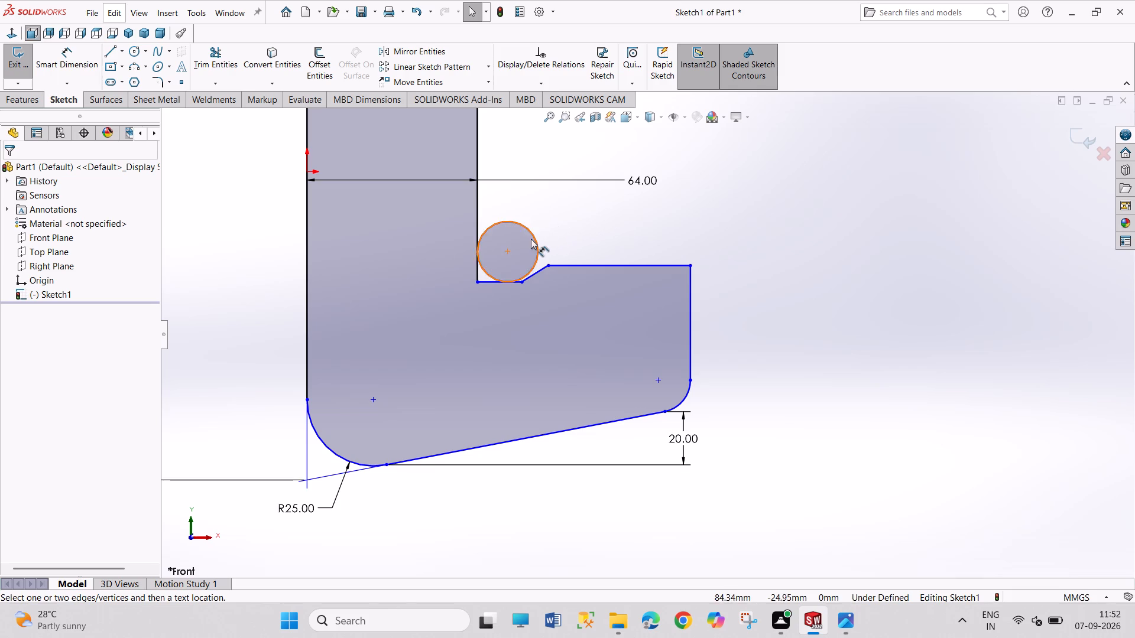
click(531, 239)
click(536, 234)
click(556, 215)
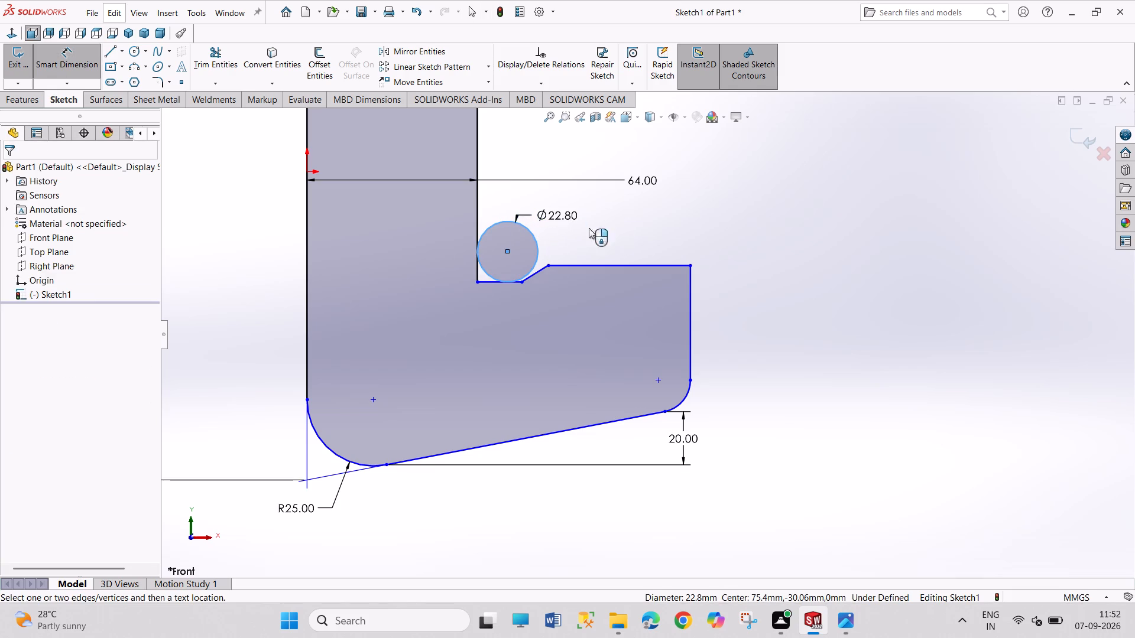
text(50)
key(Return)
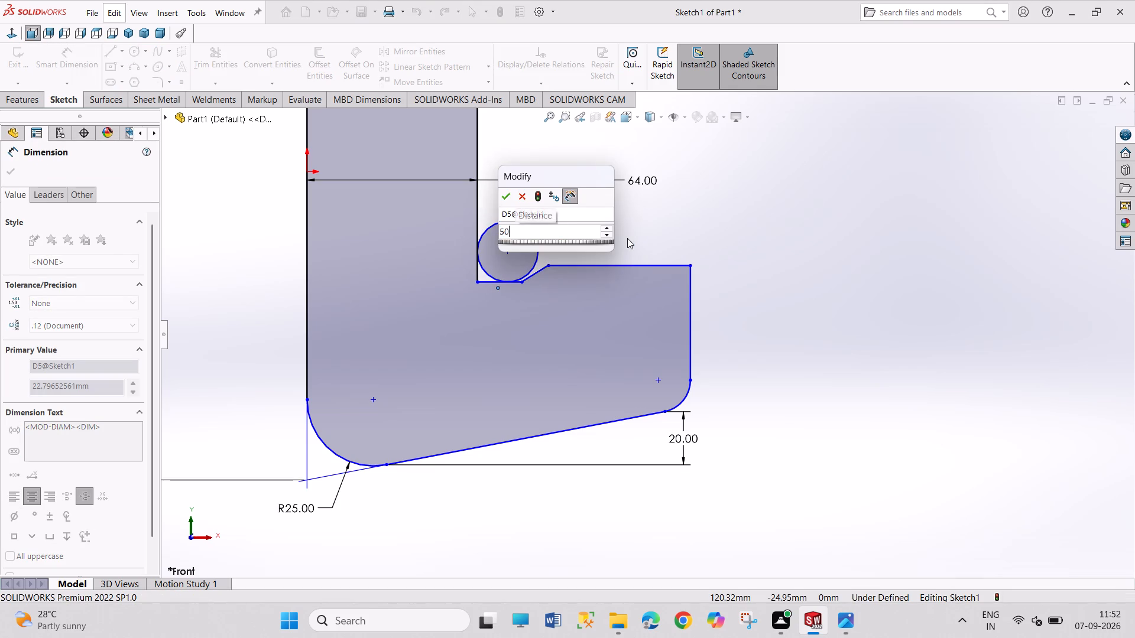
right_click(847, 275)
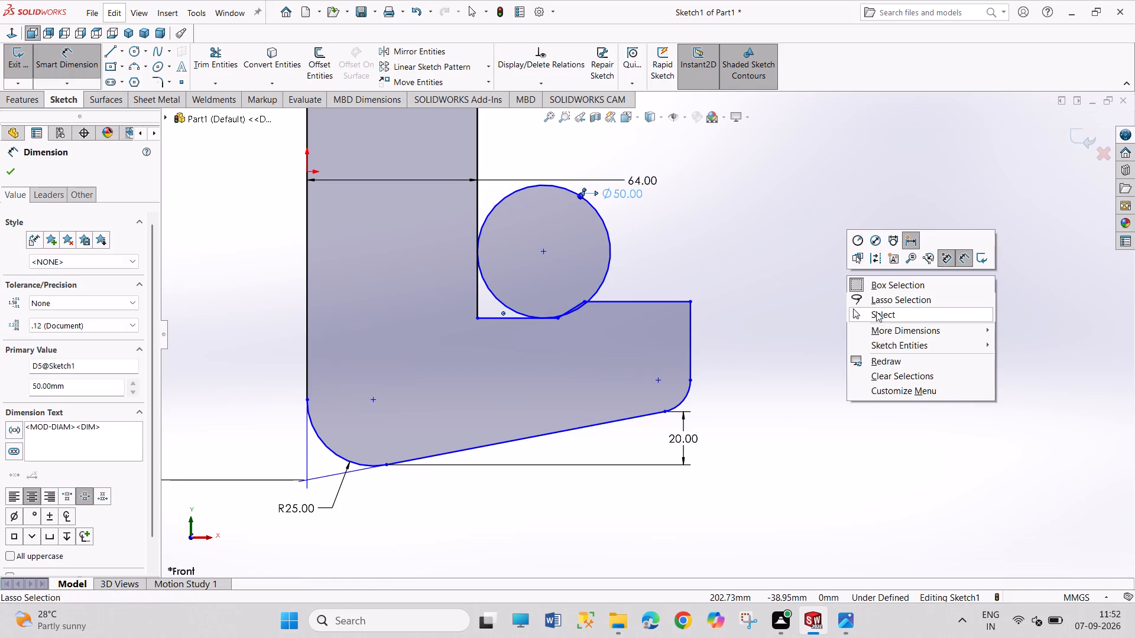
click(884, 317)
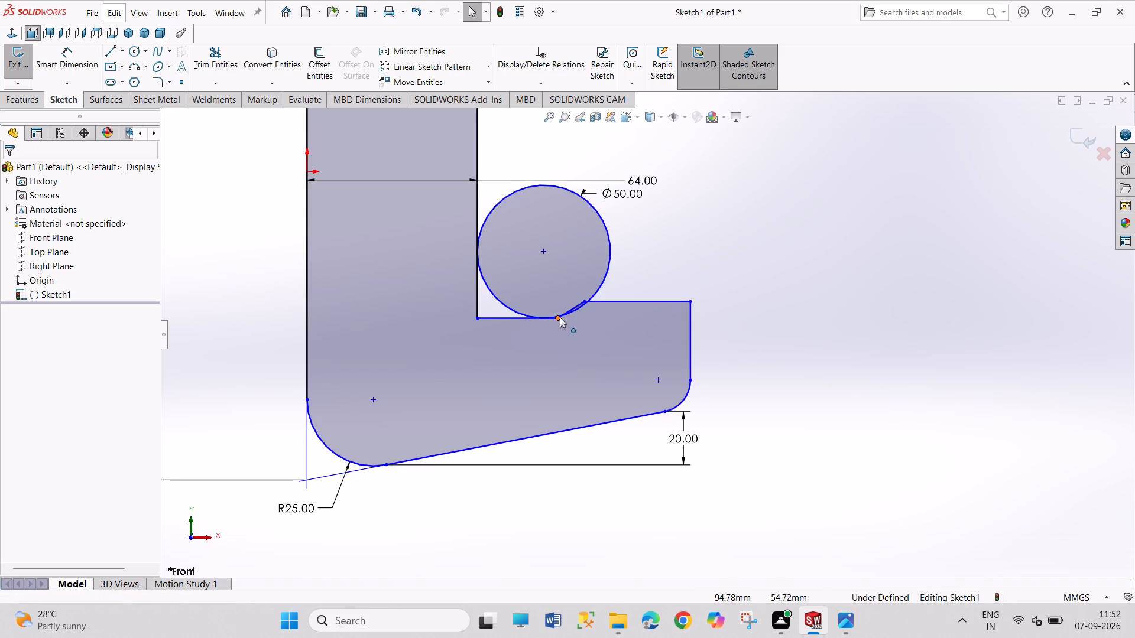
Move the jaw step's sloped line outward, its lower end to about X 111, Y -58 and upper end to about X 118, Y -49 mm.
drag(560, 317, 602, 325)
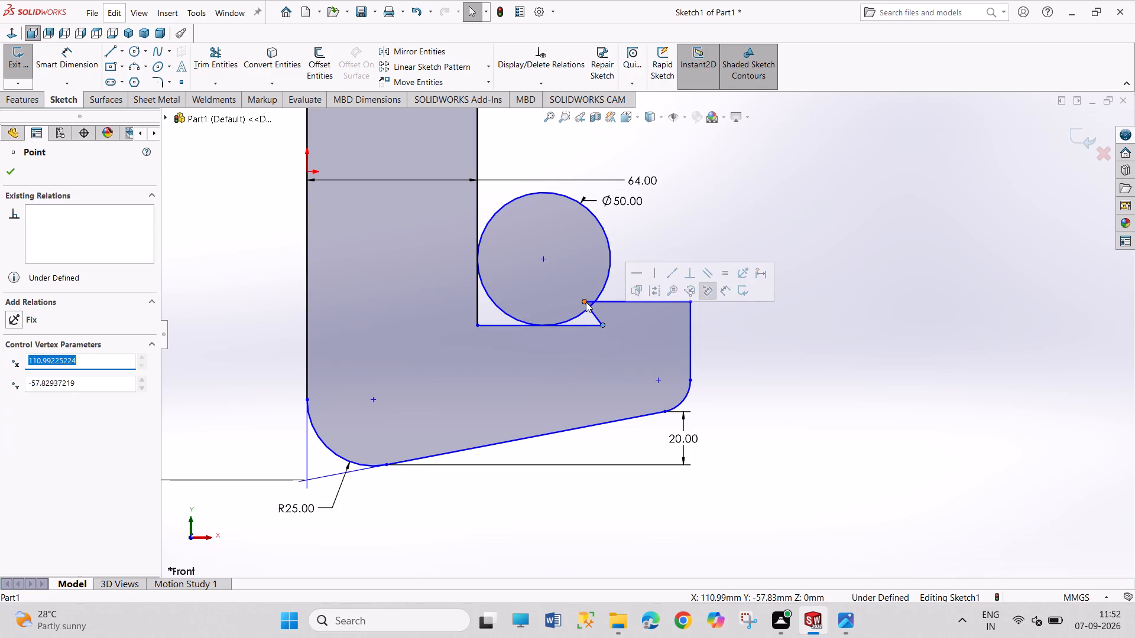
drag(587, 301, 621, 302)
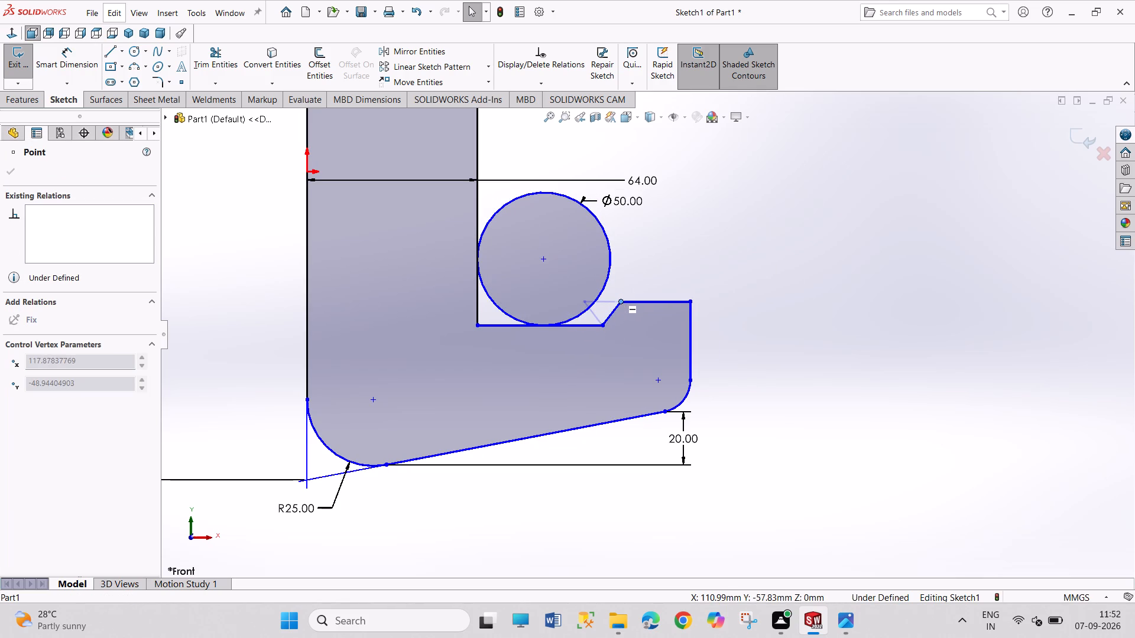
drag(792, 360, 832, 417)
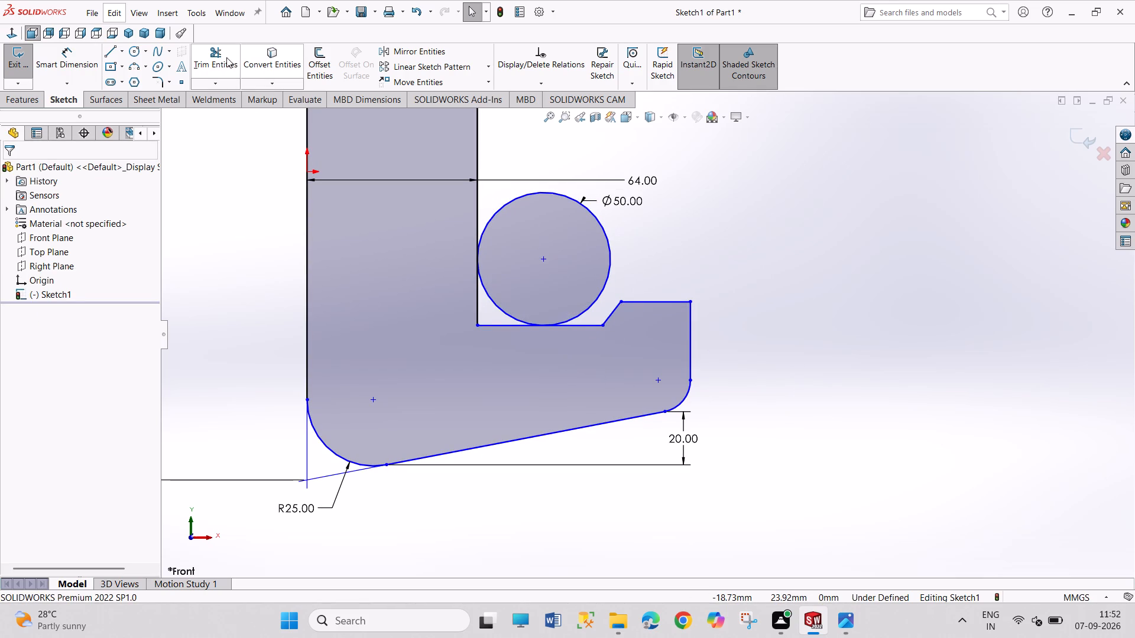
Trim the vertical and horizontal line ends at the inner corner and the circle's outer portion, leaving only the rounded corner arc.
click(226, 57)
click(477, 310)
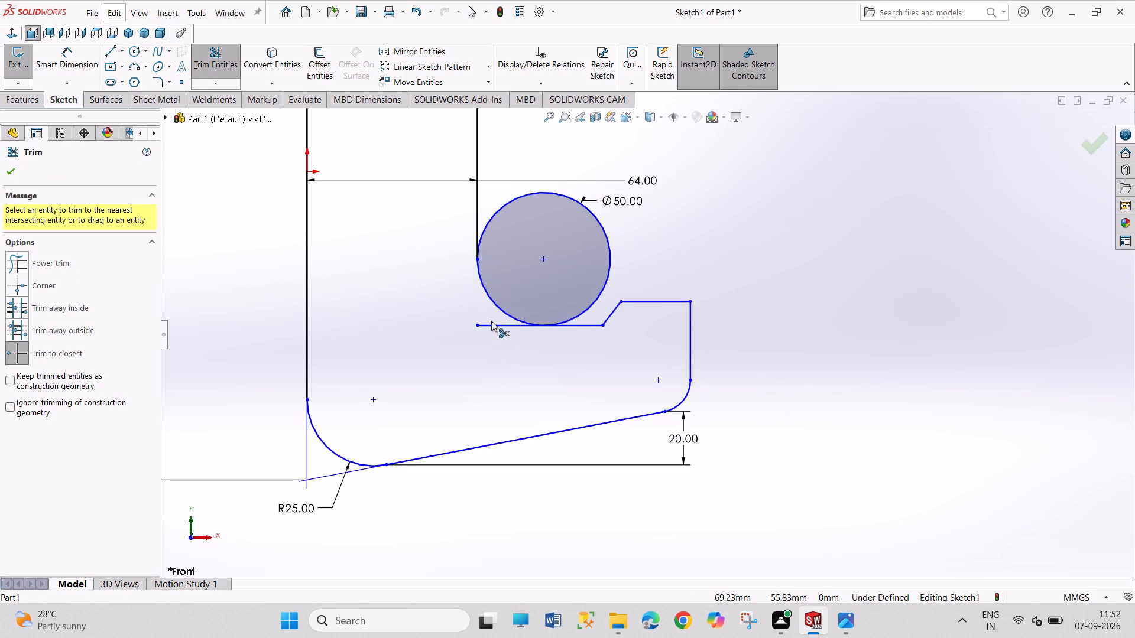
click(493, 325)
click(592, 213)
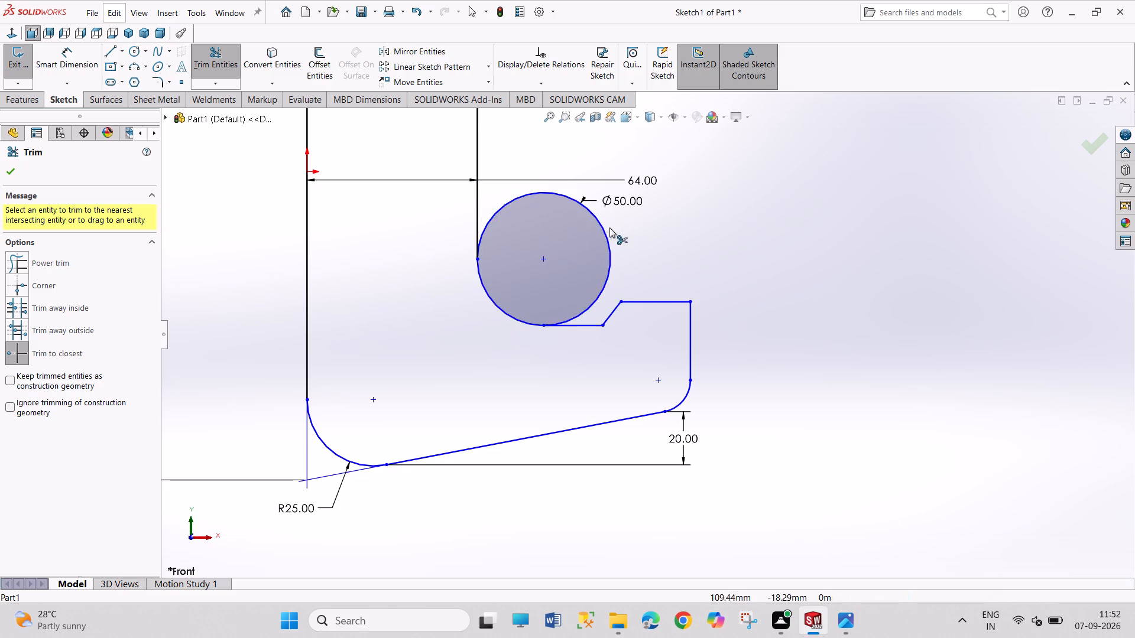
right_click(715, 256)
click(747, 297)
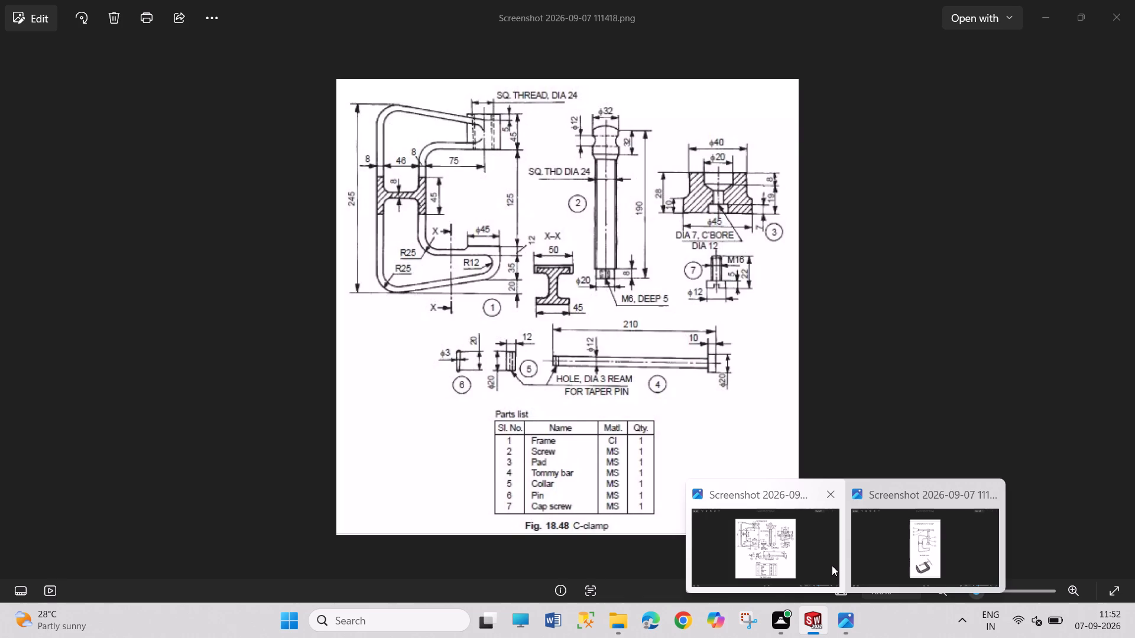
Dimension the lower jaw's raised horizontal top line with a 45 mm length.
right_drag(892, 409, 891, 397)
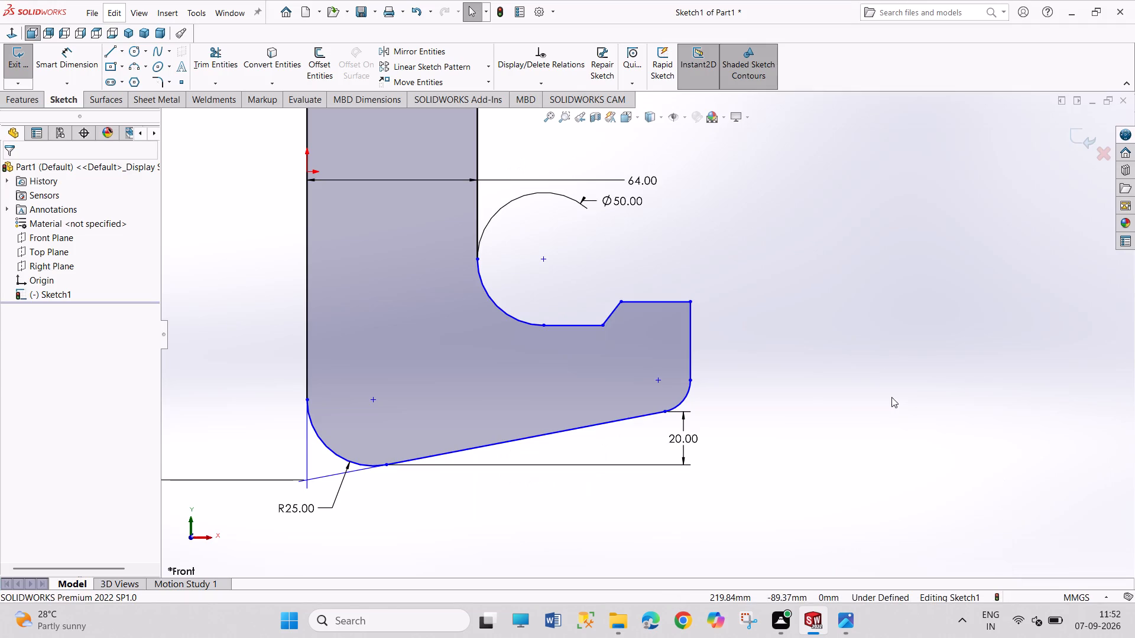
right_drag(891, 397, 849, 226)
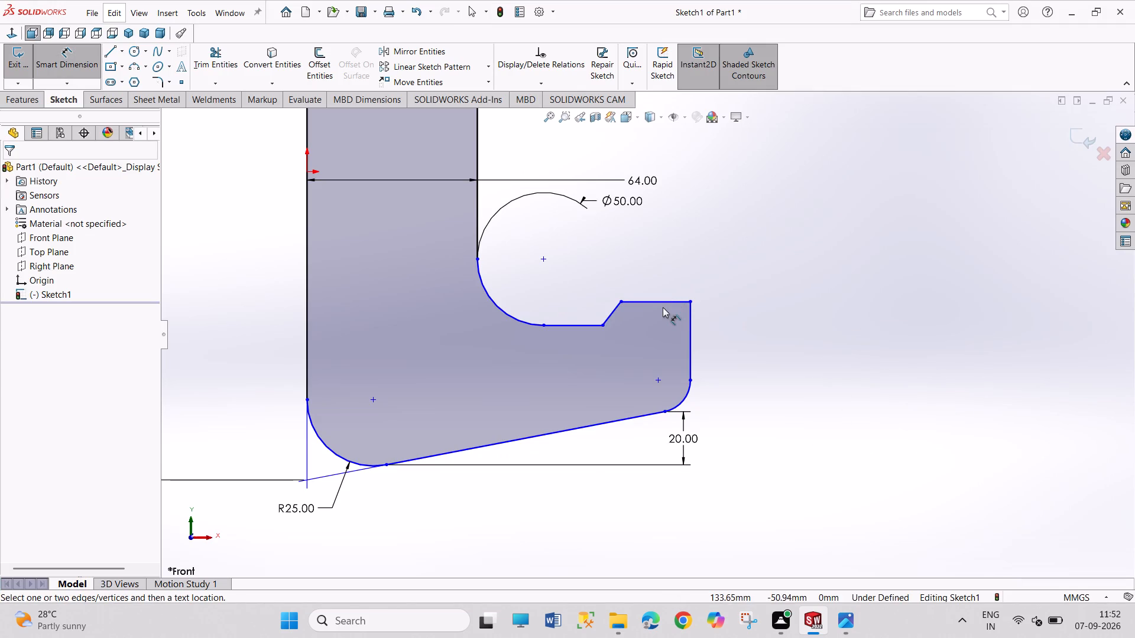
click(665, 300)
click(744, 263)
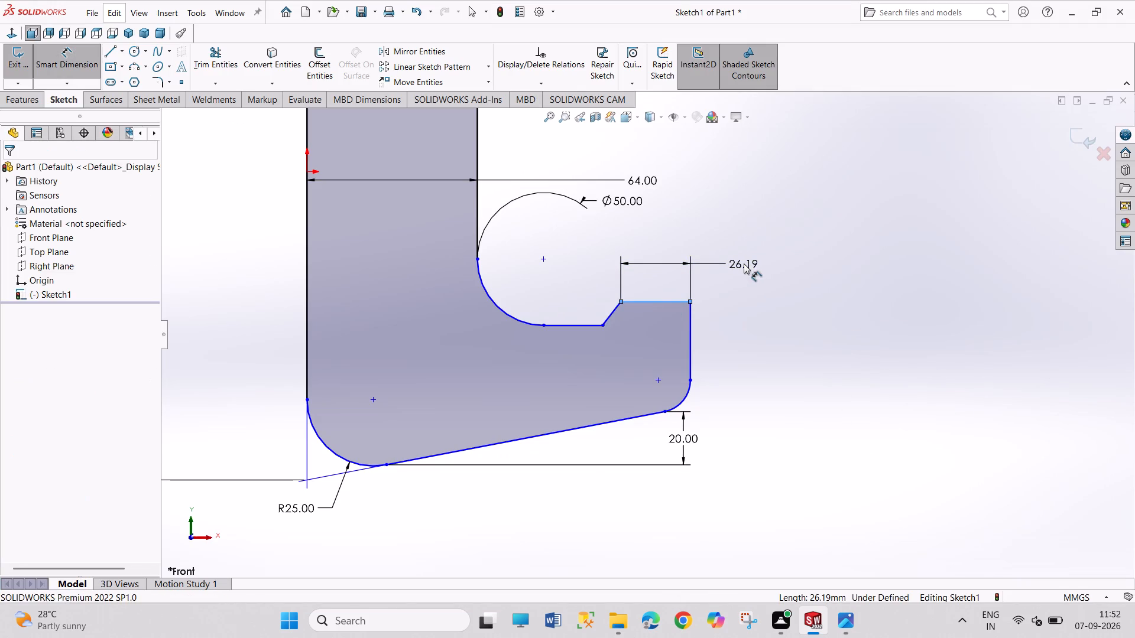
text(45)
key(Return)
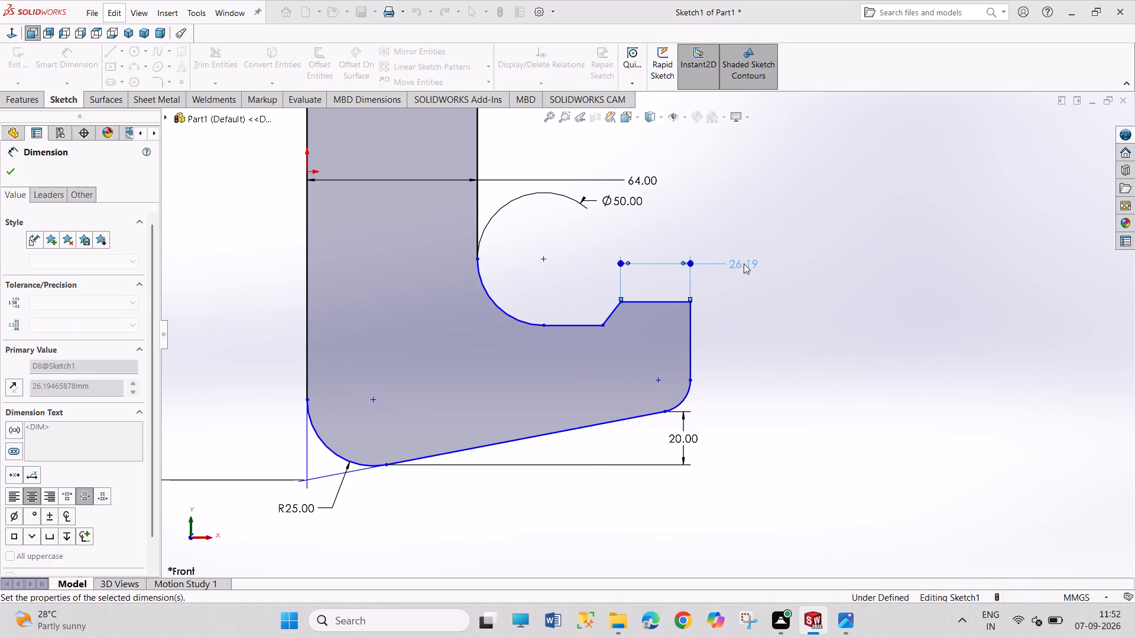
right_click(780, 338)
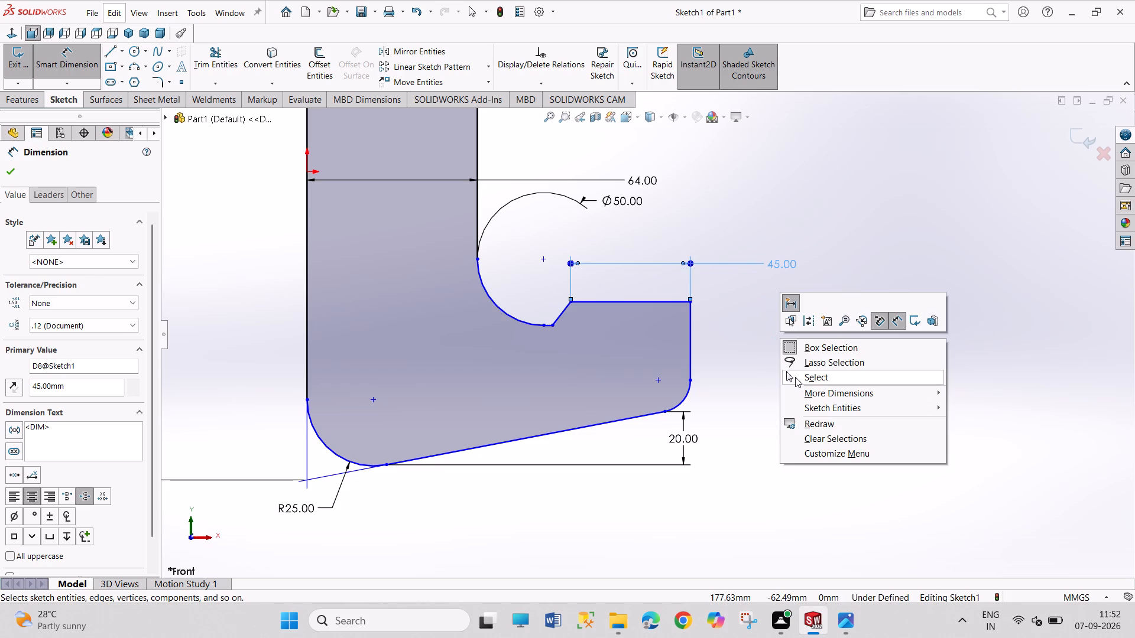
click(795, 377)
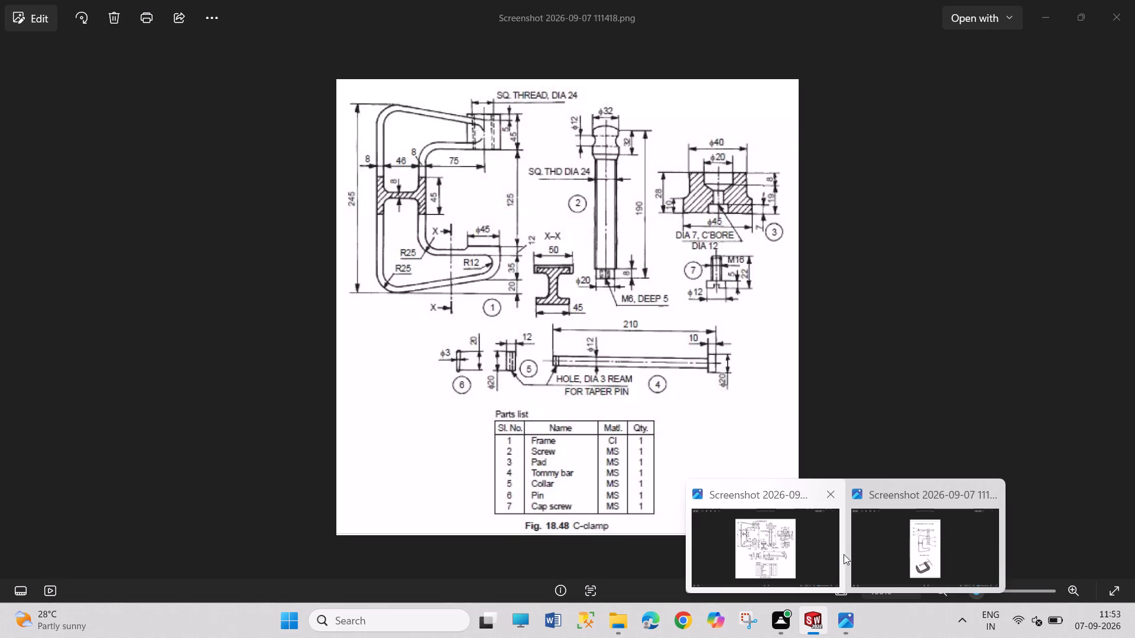
Switch to Photos to examine the frame's lower jaw in the C-clamp drawing, and compare it with the profile sketch in SOLIDWORKS.
click(804, 559)
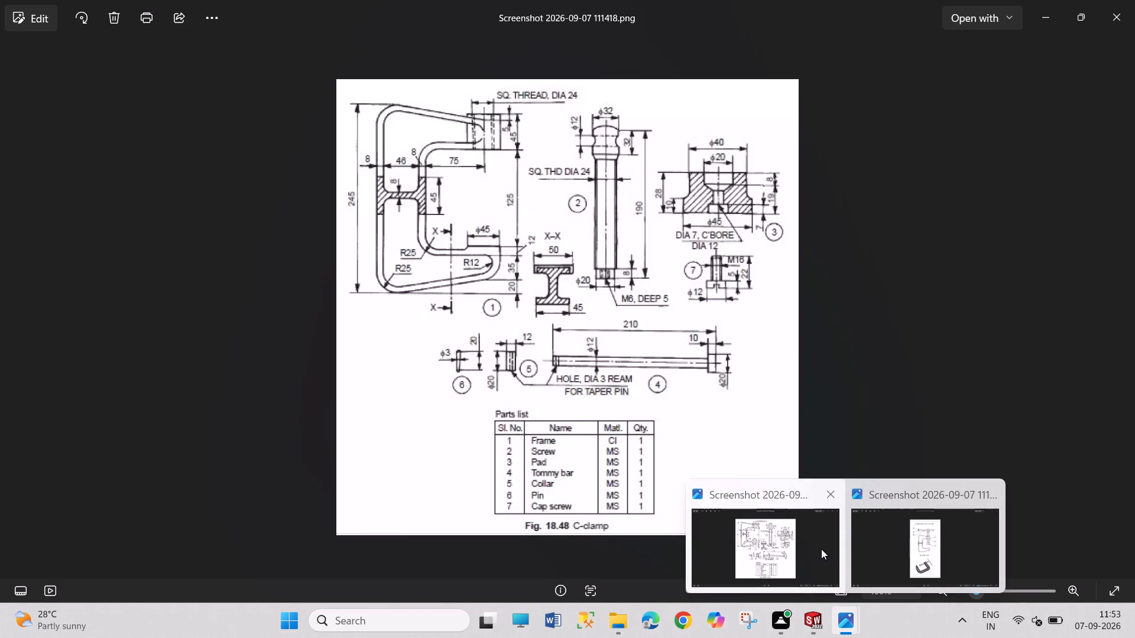
click(821, 549)
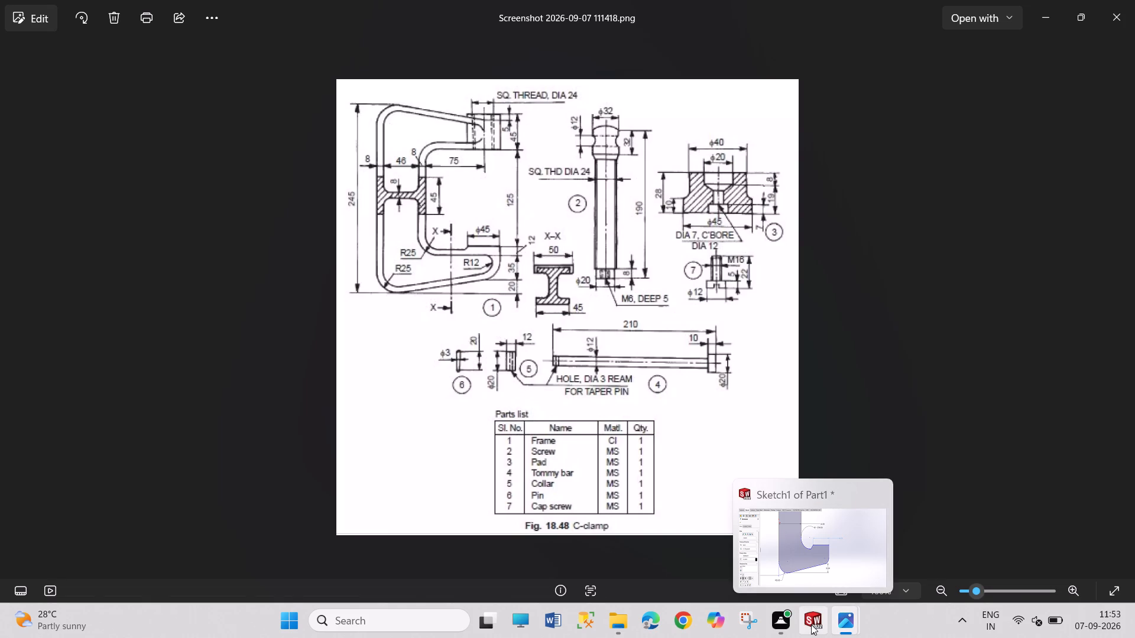
click(811, 624)
scroll(714, 496, down, 3)
scroll(711, 484, up, 3)
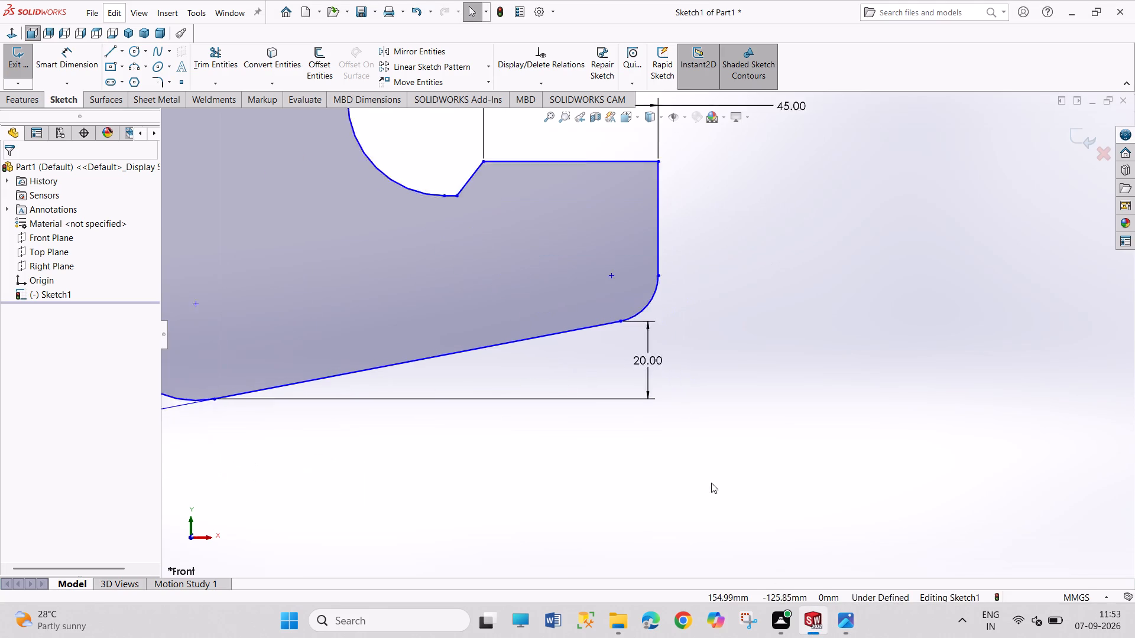
scroll(711, 483, up, 7)
scroll(627, 310, down, 8)
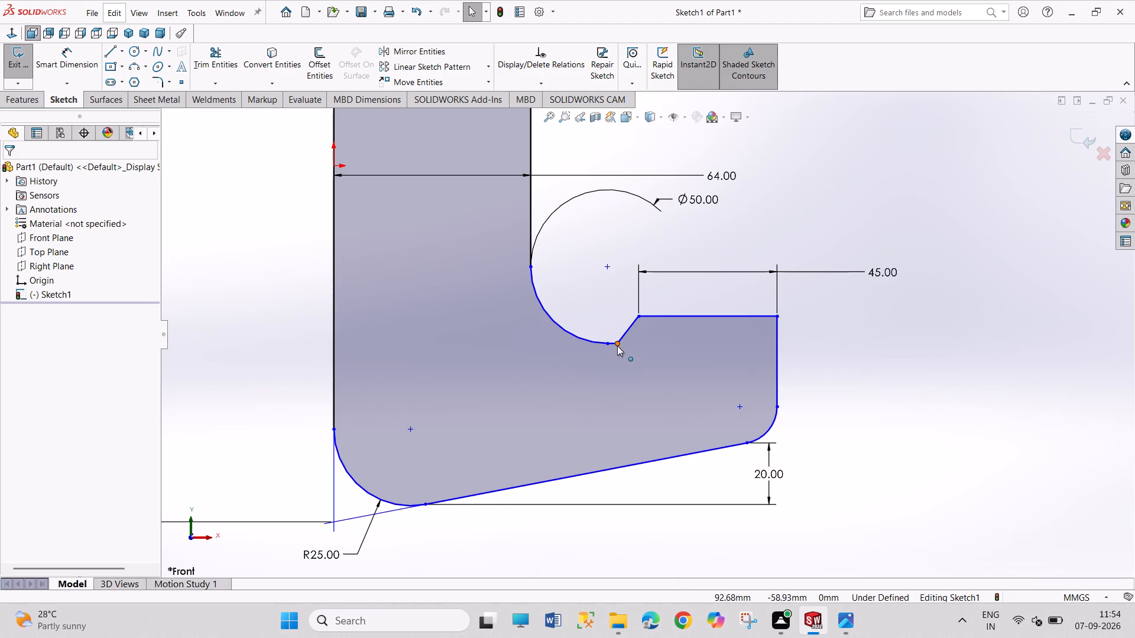
Delete the short horizontal line between the inner corner arc and the jaw step's sloped line.
right_click(613, 343)
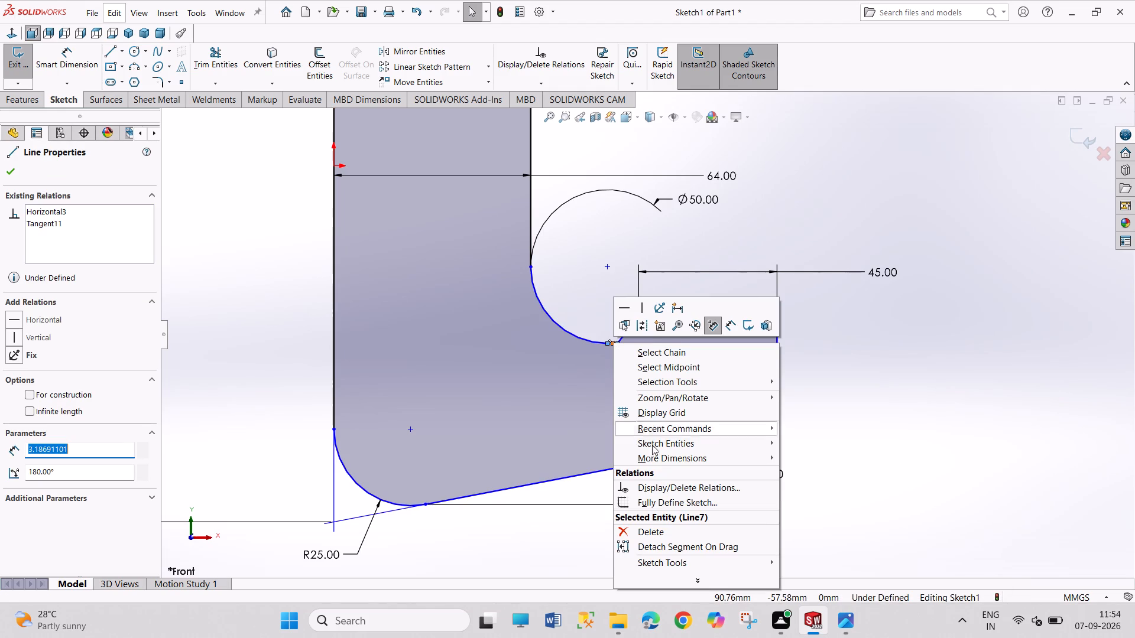
click(660, 535)
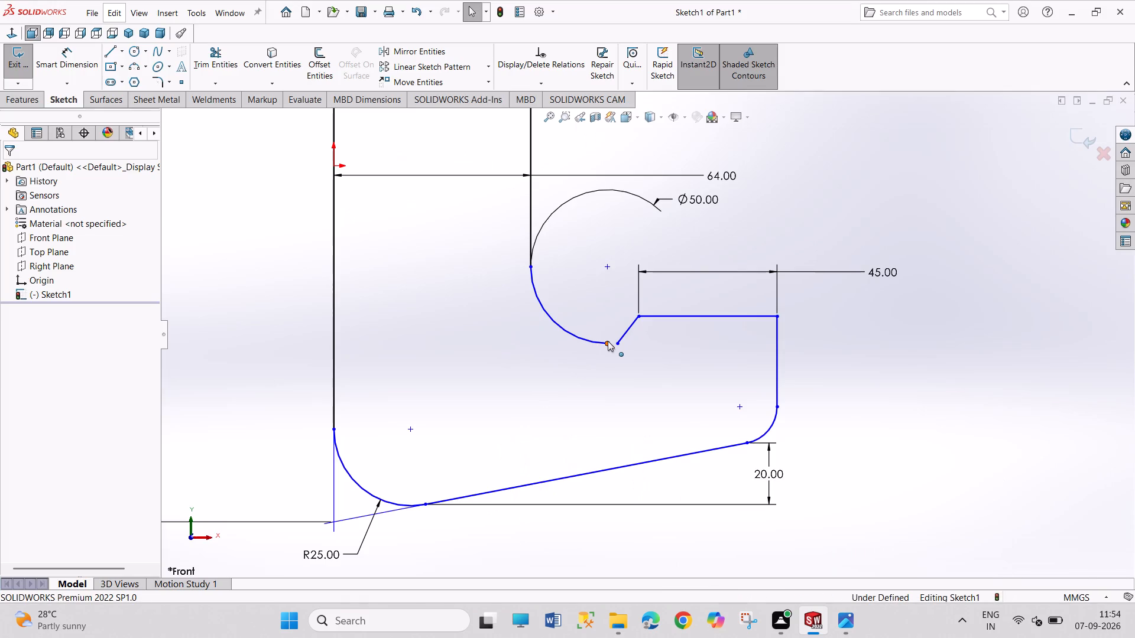
Move the inner corner arc's lower end to about X 75, Y -57.8 mm and connect it with a line to the sloped line's lower end.
drag(608, 341, 565, 341)
click(113, 55)
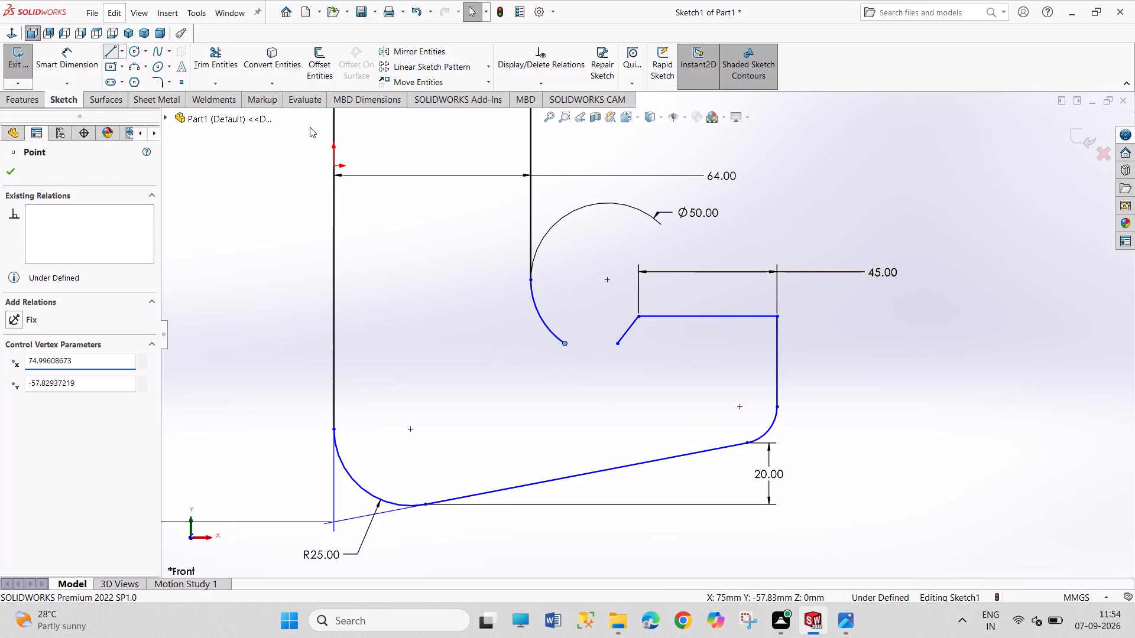
click(564, 344)
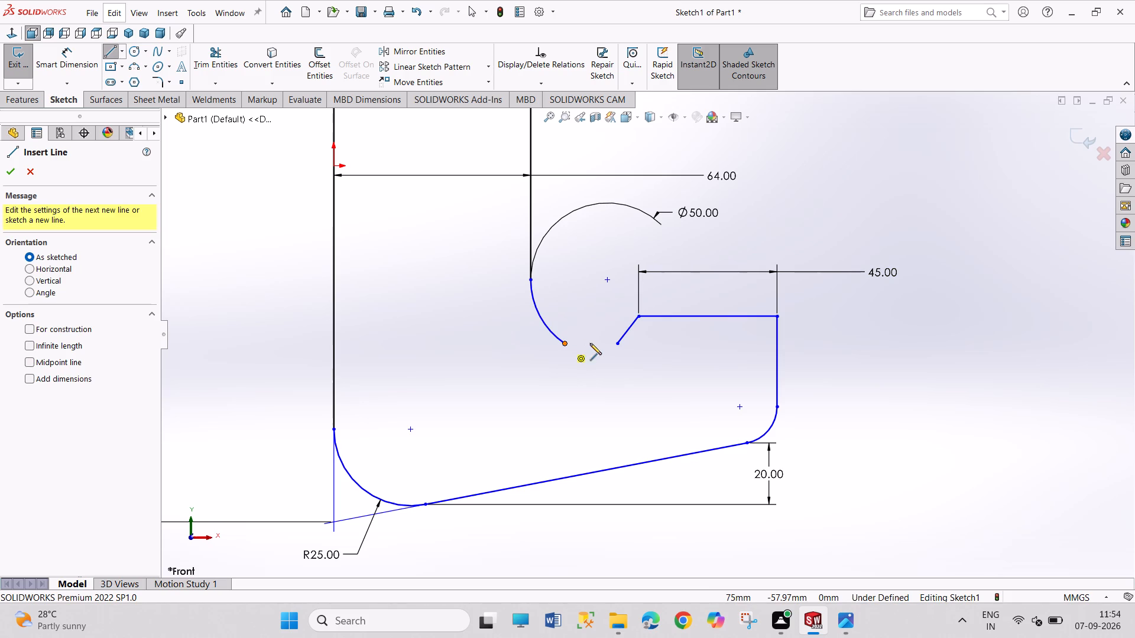
click(618, 343)
right_click(850, 344)
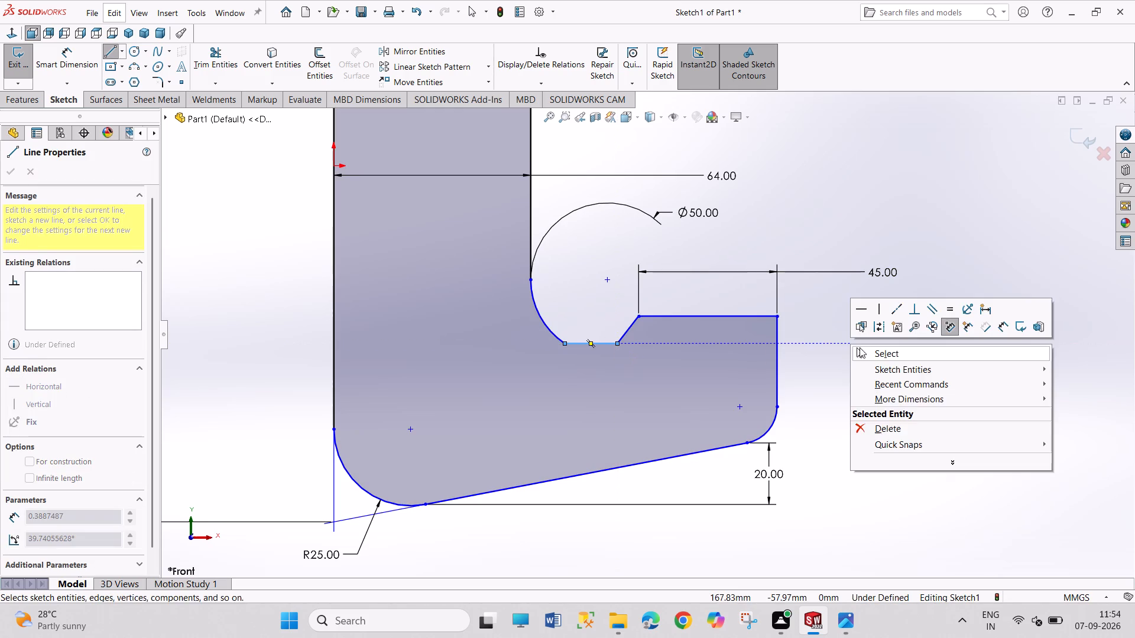
click(870, 353)
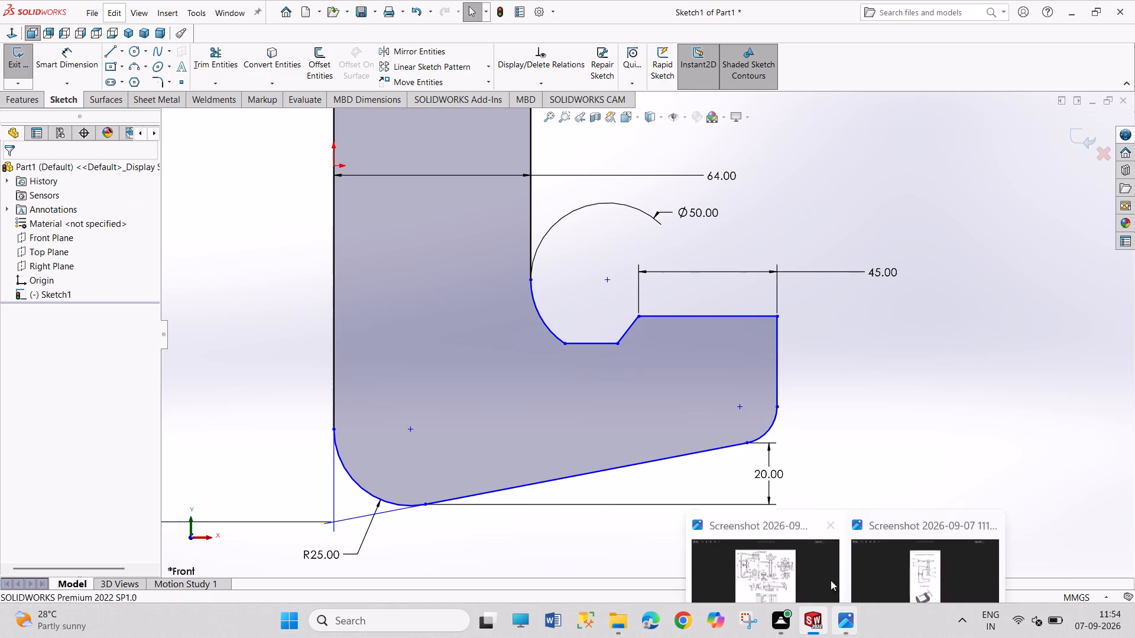
Make the inner corner arc tangent to the short connecting line at their shared endpoint.
click(563, 341)
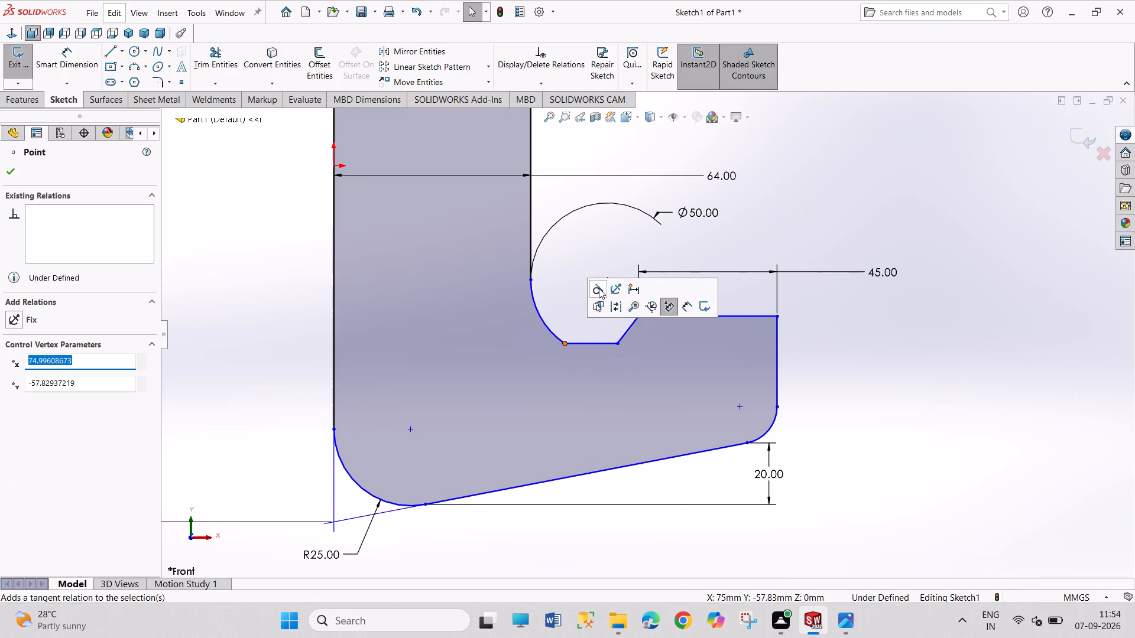
click(599, 288)
click(910, 349)
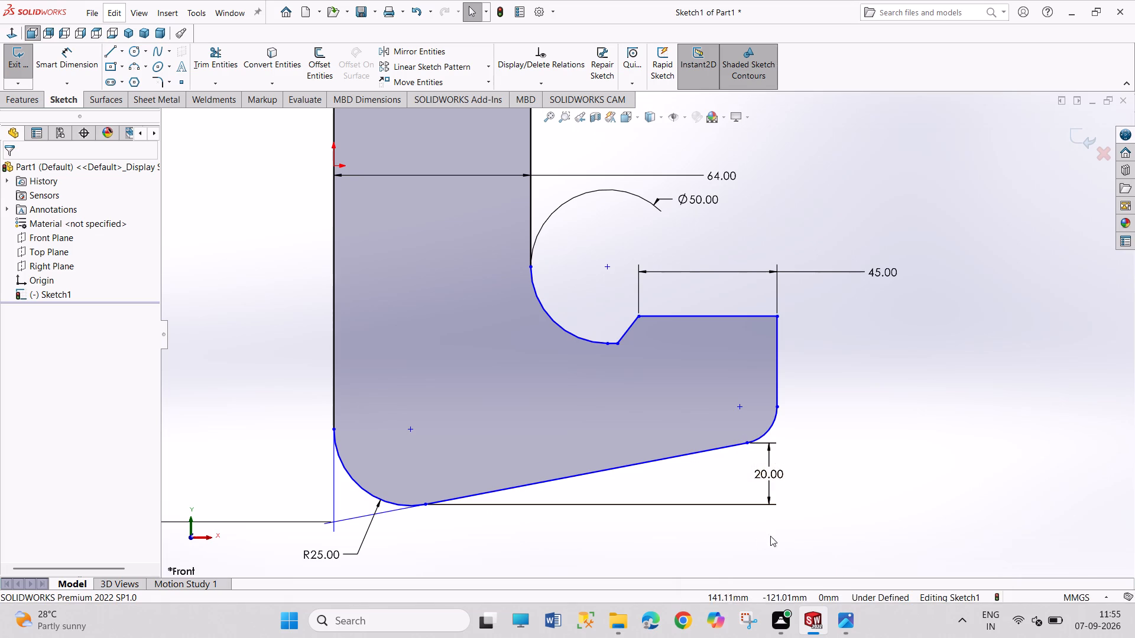
Dimension the vertical distance from the lower jaw's raised top line to the bottom arc's end on the sloped edge as 12+35+20 (67 mm).
right_drag(877, 523, 871, 313)
click(738, 318)
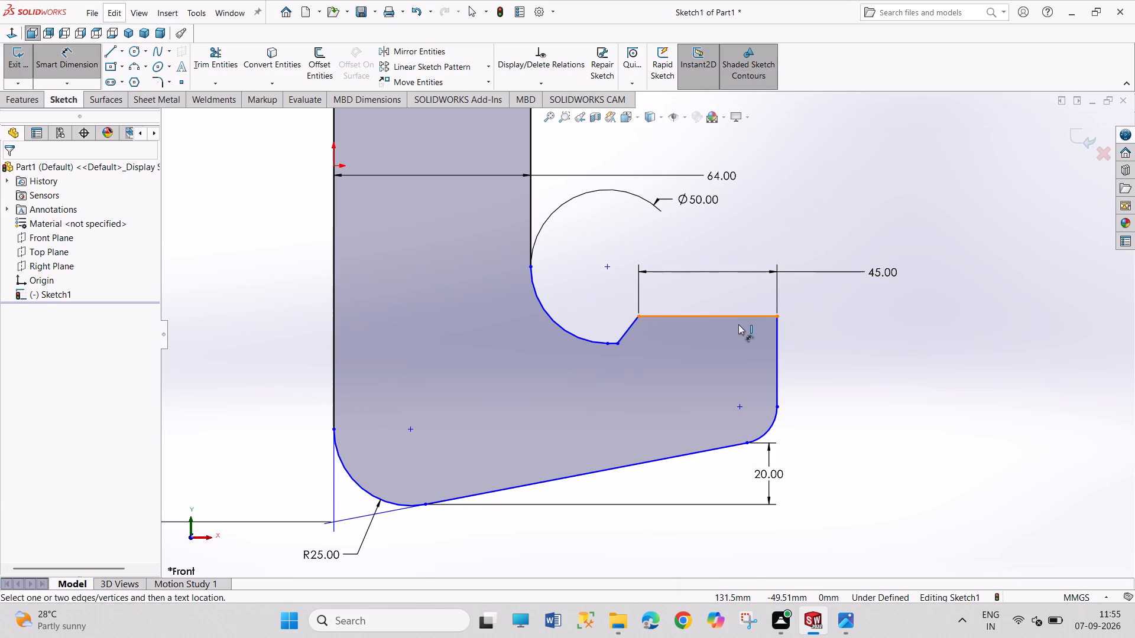
click(425, 503)
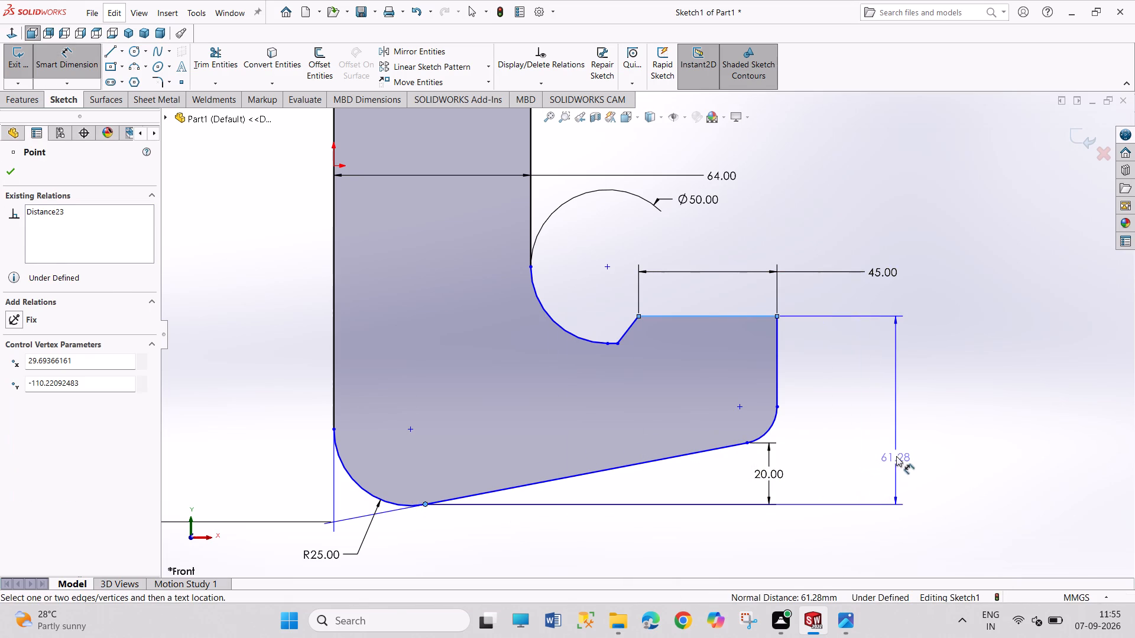
click(896, 456)
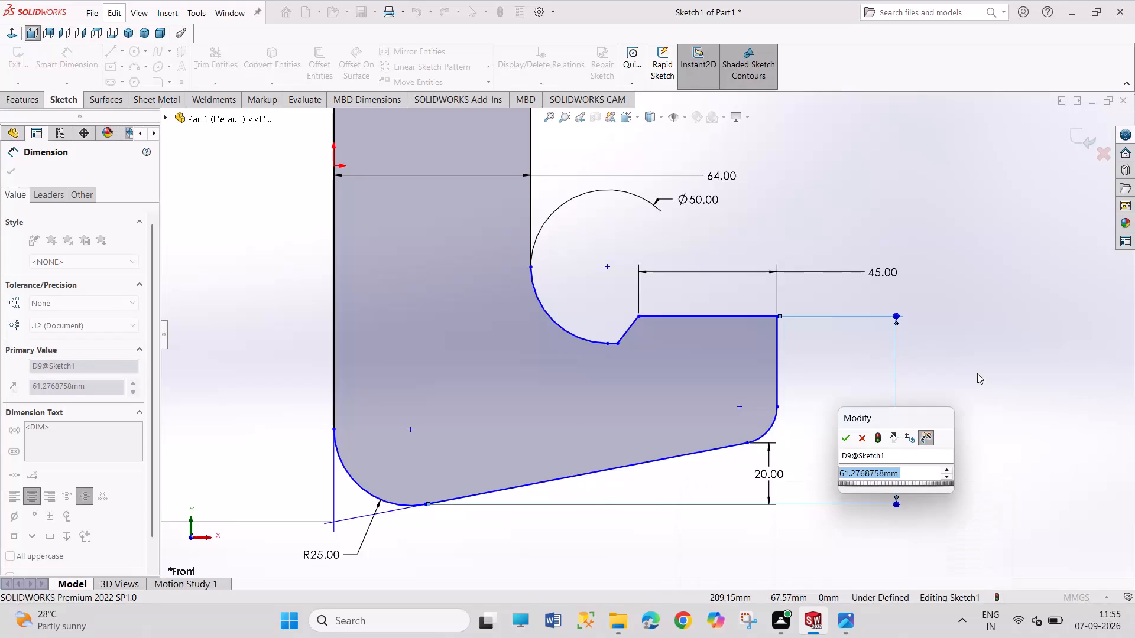
text(12+35)
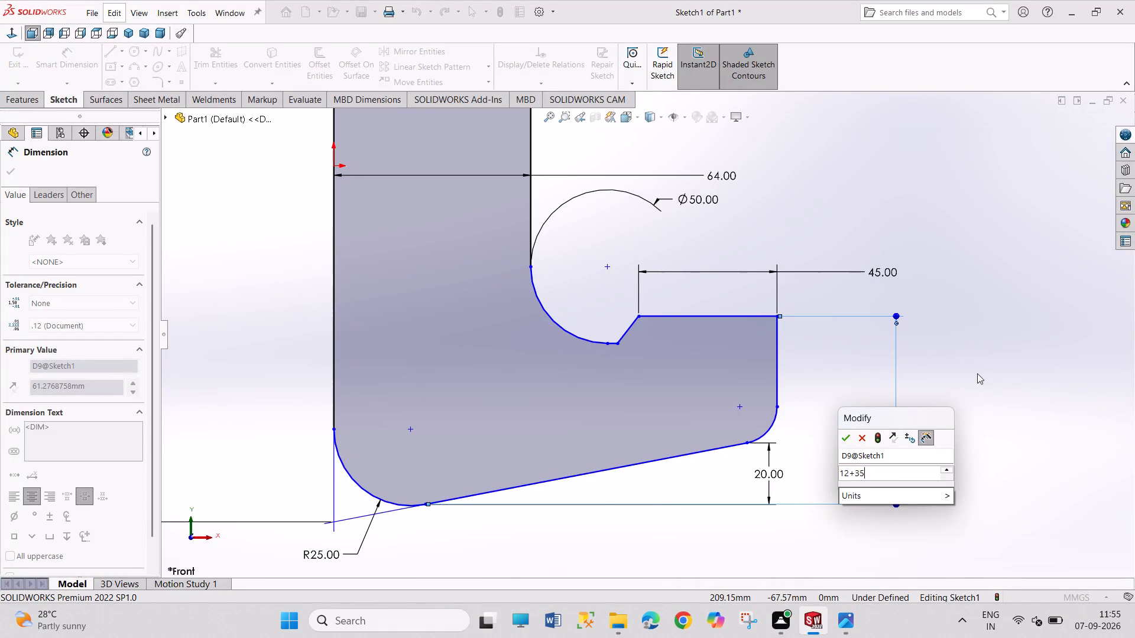
text(+20)
key(Return)
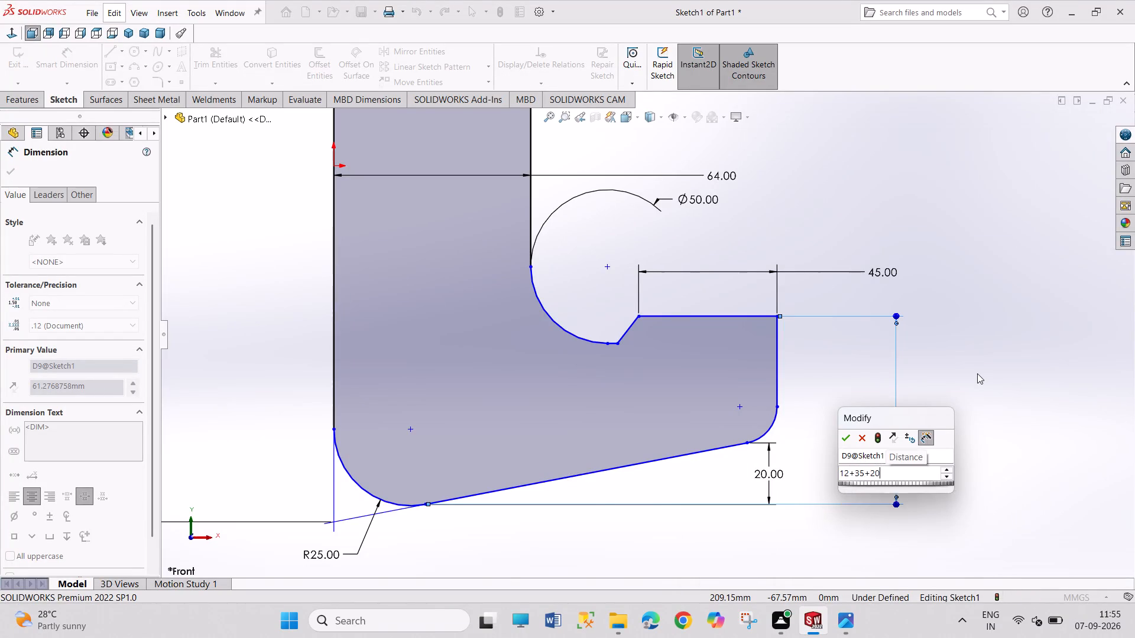
right_click(975, 362)
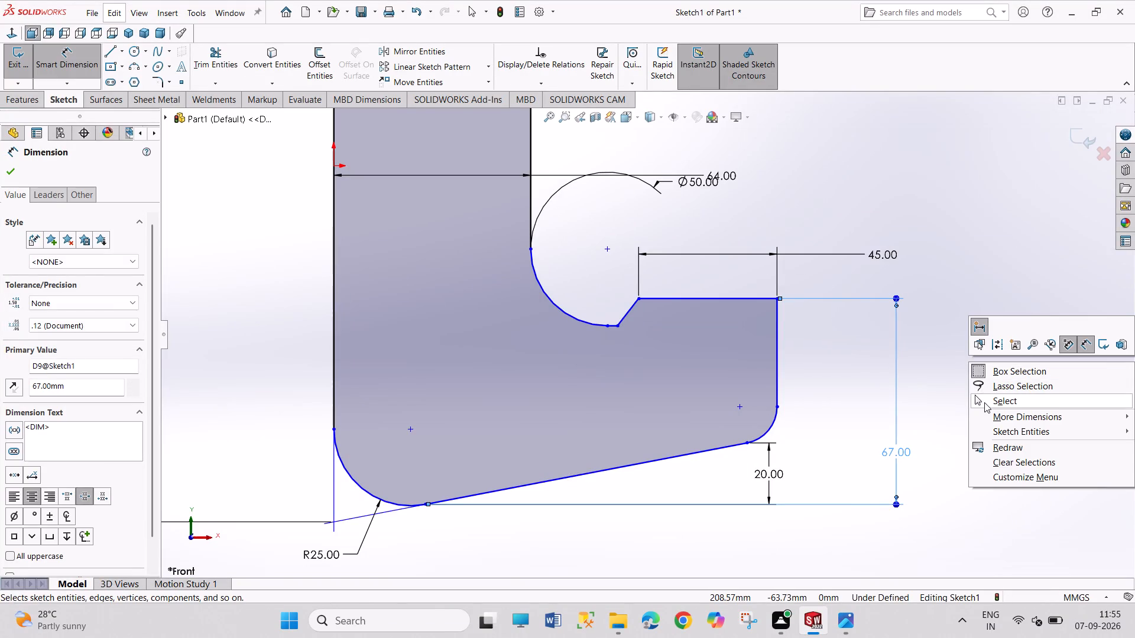
click(984, 402)
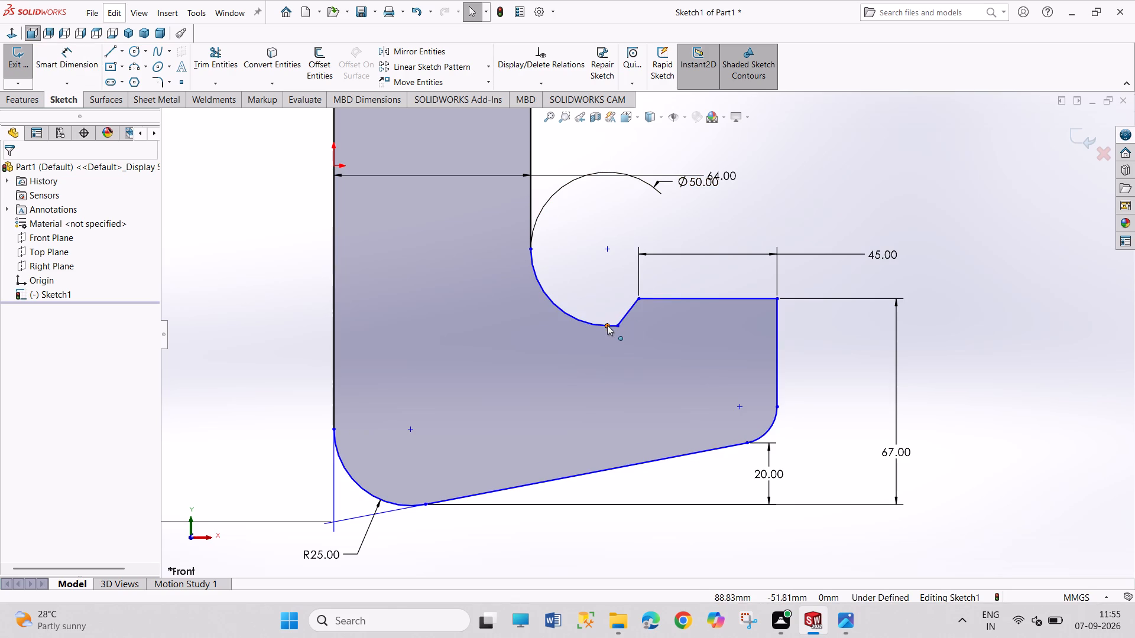
Move the corner between the short connecting line and the jaw step's sloped line to about X 96.71, Y -49.32 mm.
drag(606, 325, 578, 327)
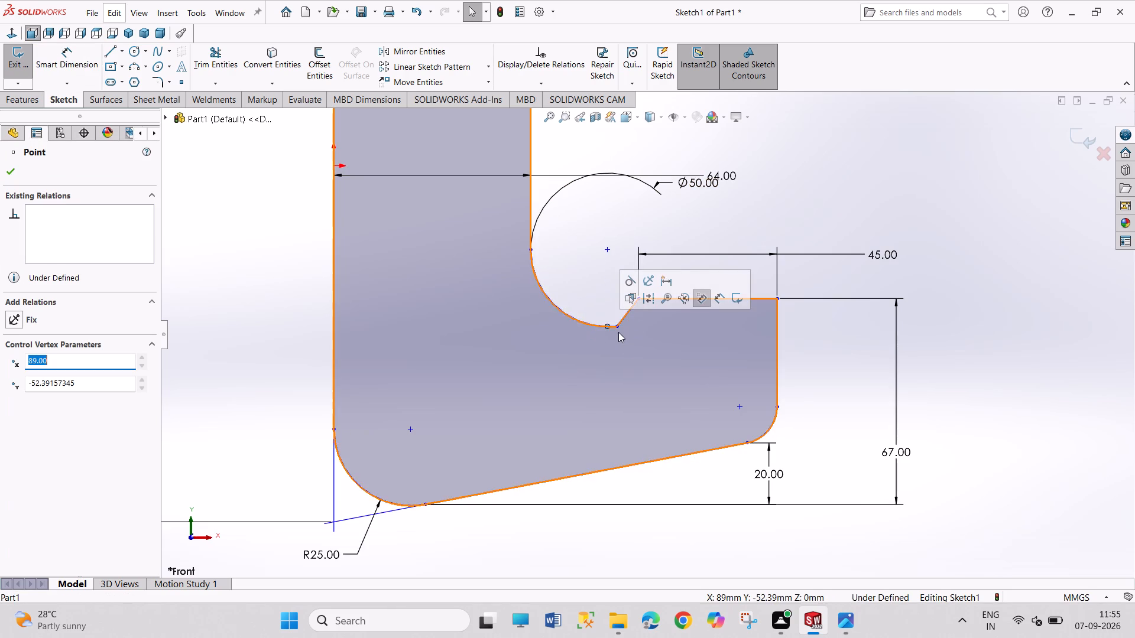
drag(618, 328, 633, 319)
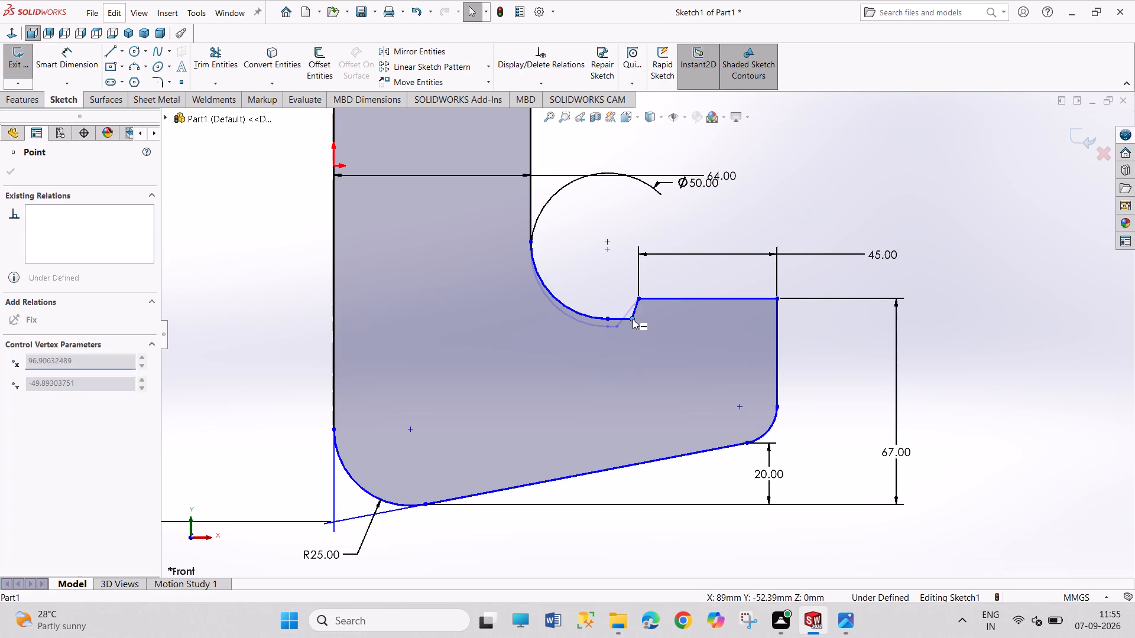
drag(633, 319, 631, 317)
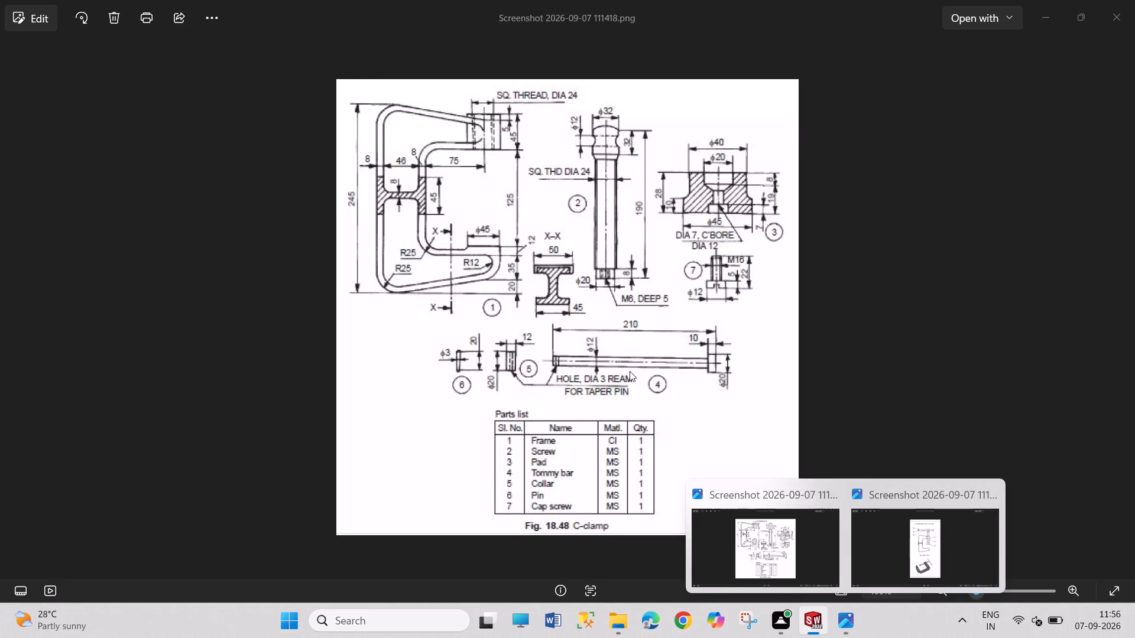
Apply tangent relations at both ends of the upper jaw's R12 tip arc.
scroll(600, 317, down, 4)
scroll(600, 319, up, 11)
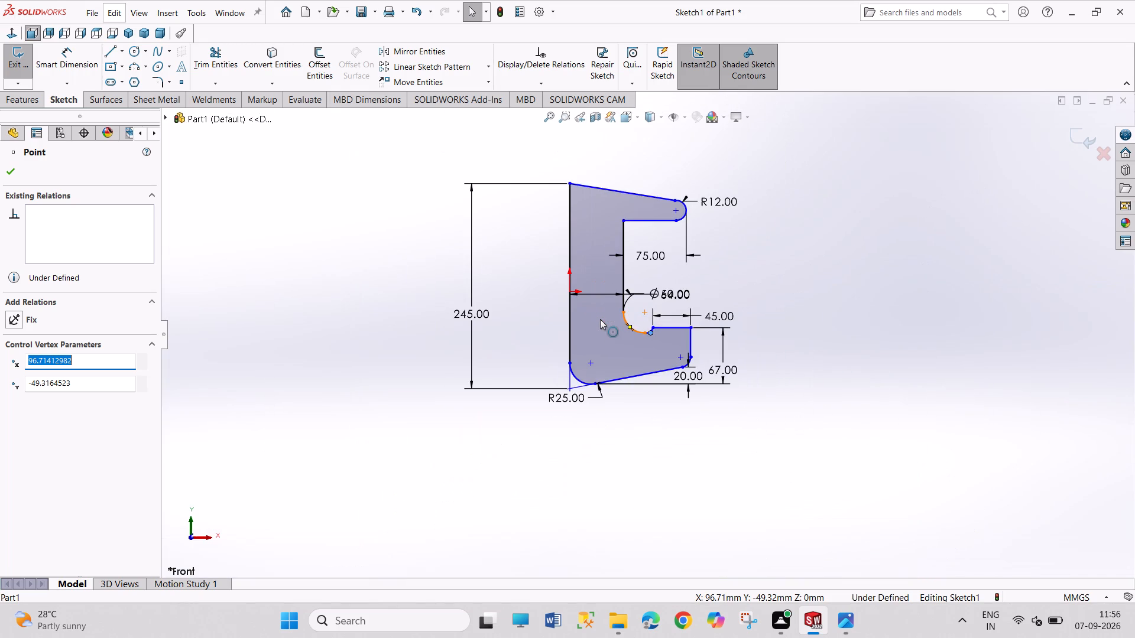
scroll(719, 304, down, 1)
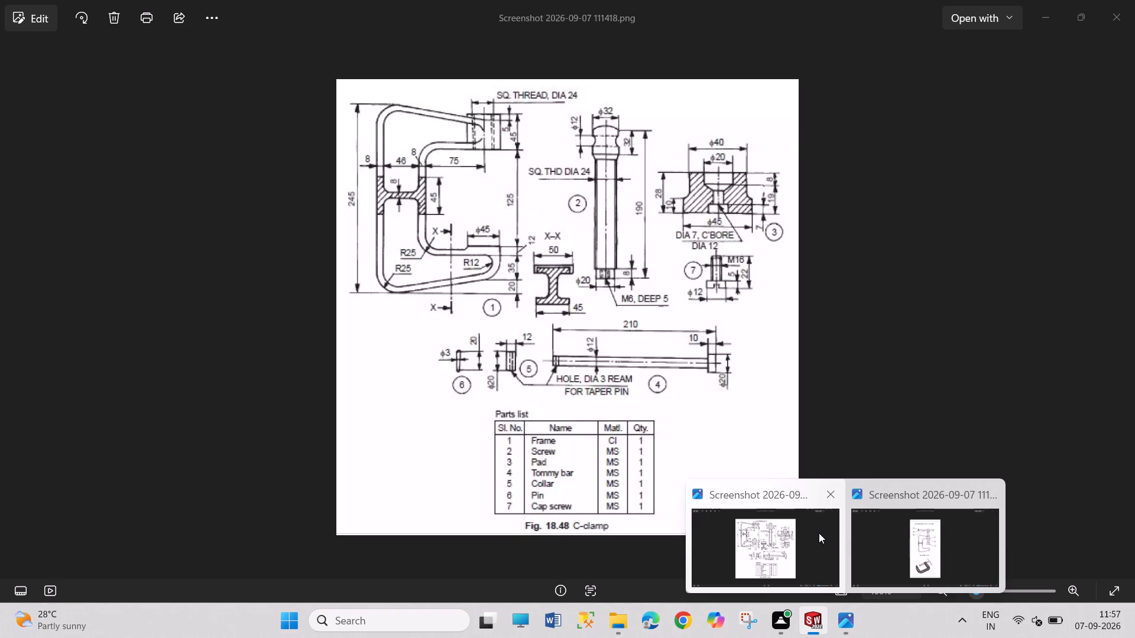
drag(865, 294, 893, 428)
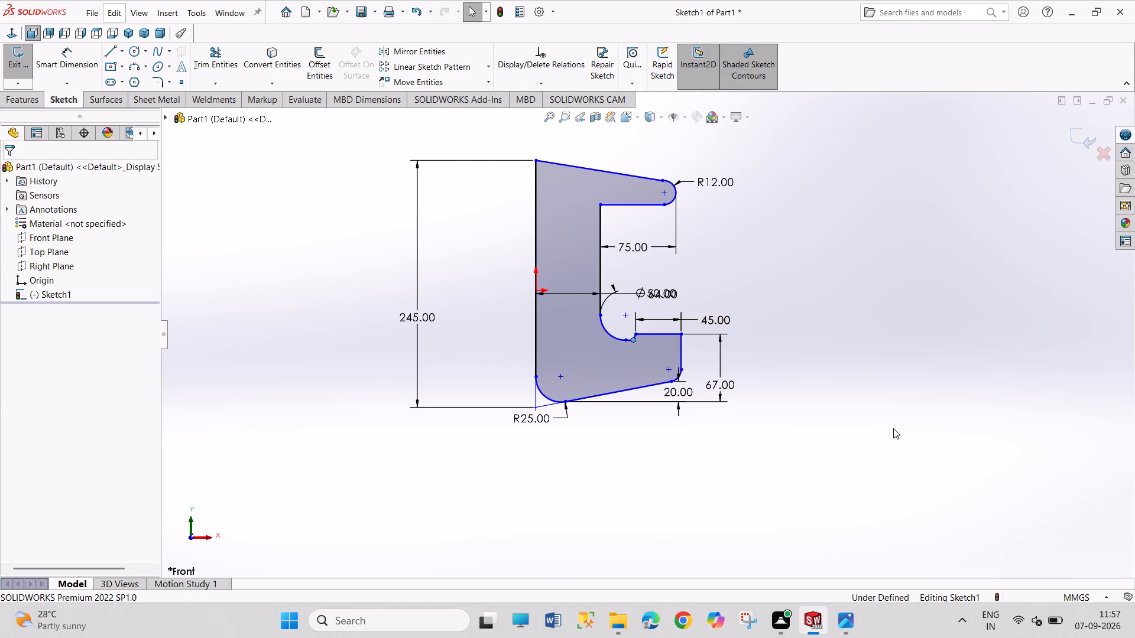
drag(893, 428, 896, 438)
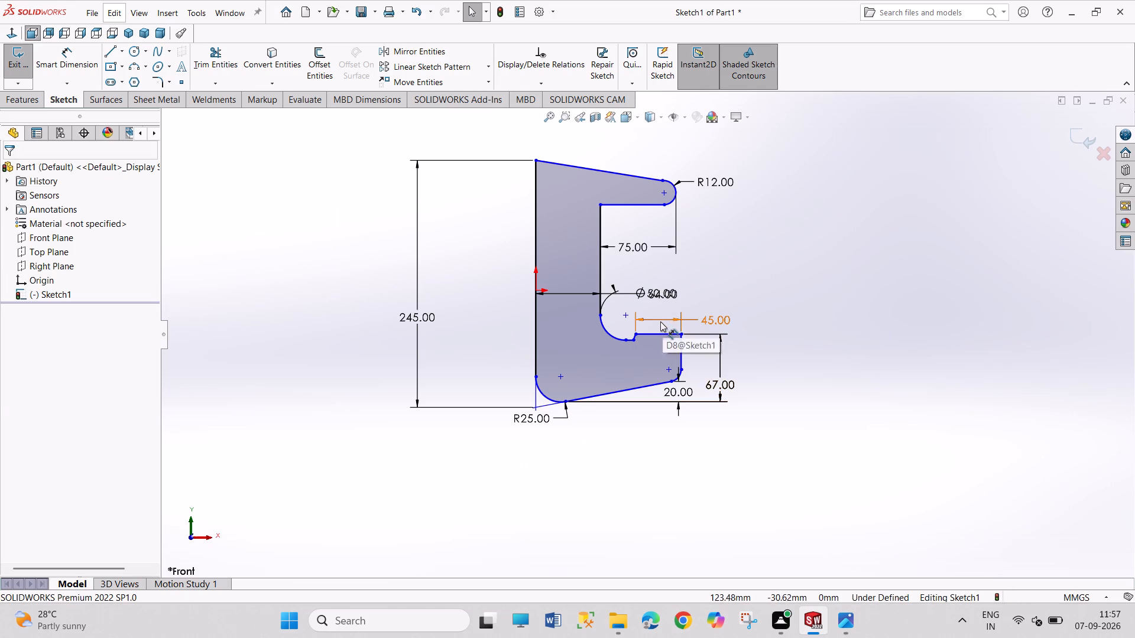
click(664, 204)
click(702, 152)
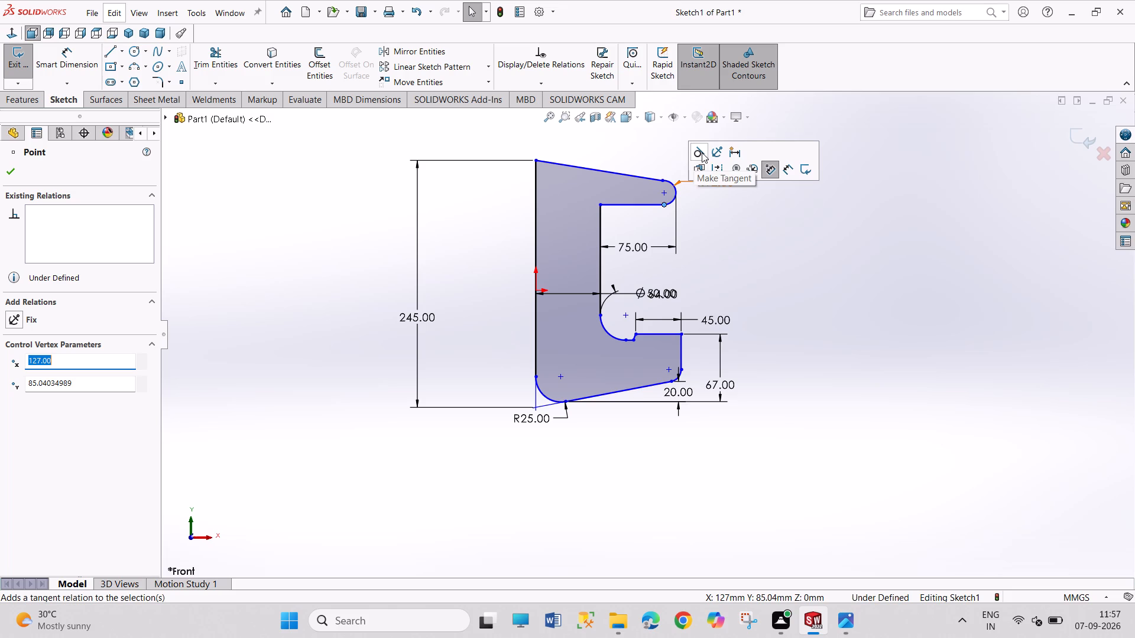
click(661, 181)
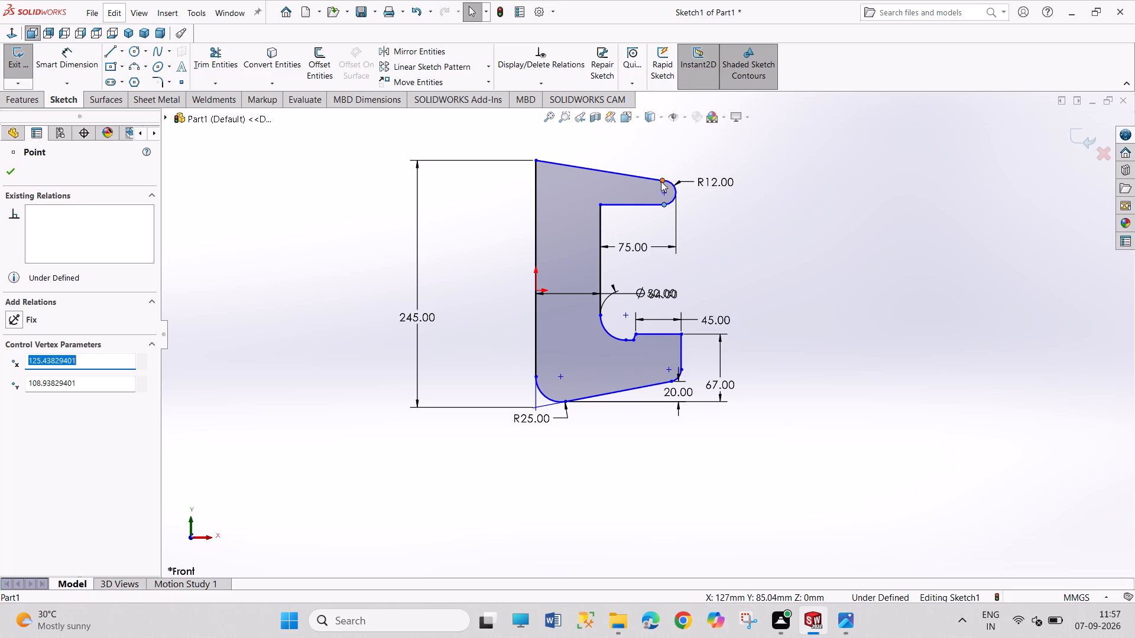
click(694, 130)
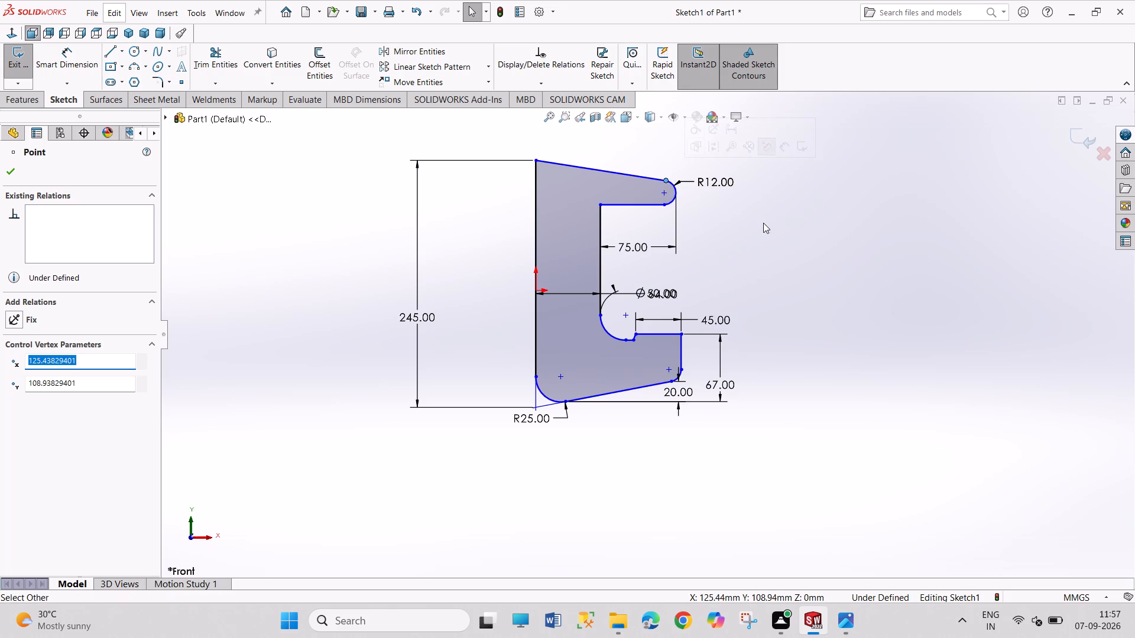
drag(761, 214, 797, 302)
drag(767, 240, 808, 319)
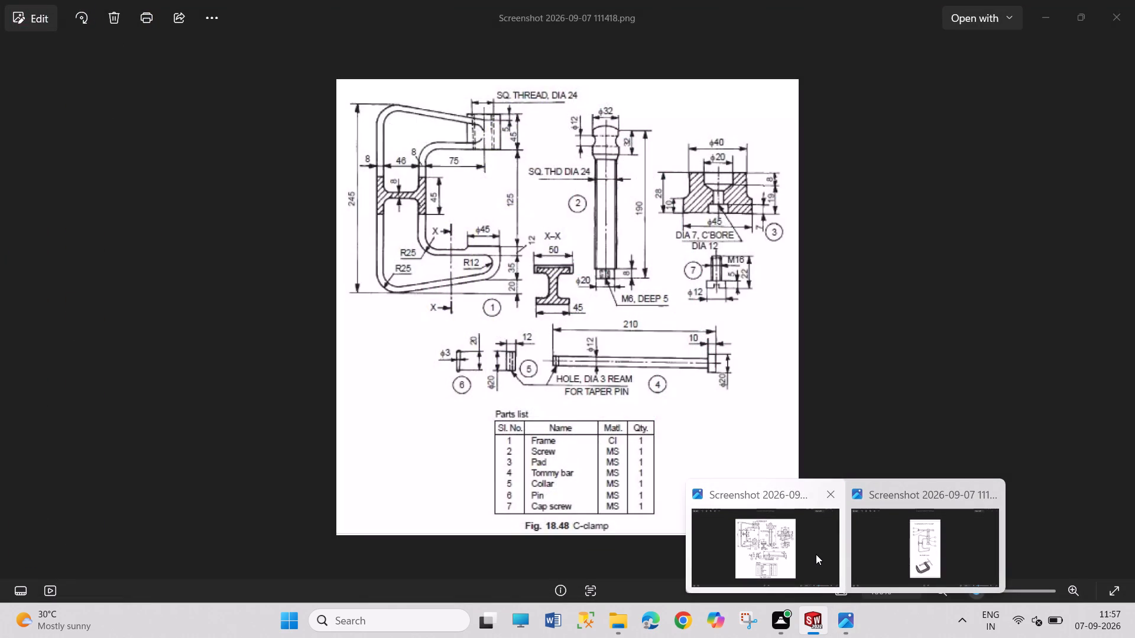
Dimension the vertical gap between the lower jaw's raised top line and the upper jaw's underside as 125 mm.
right_drag(978, 448, 912, 206)
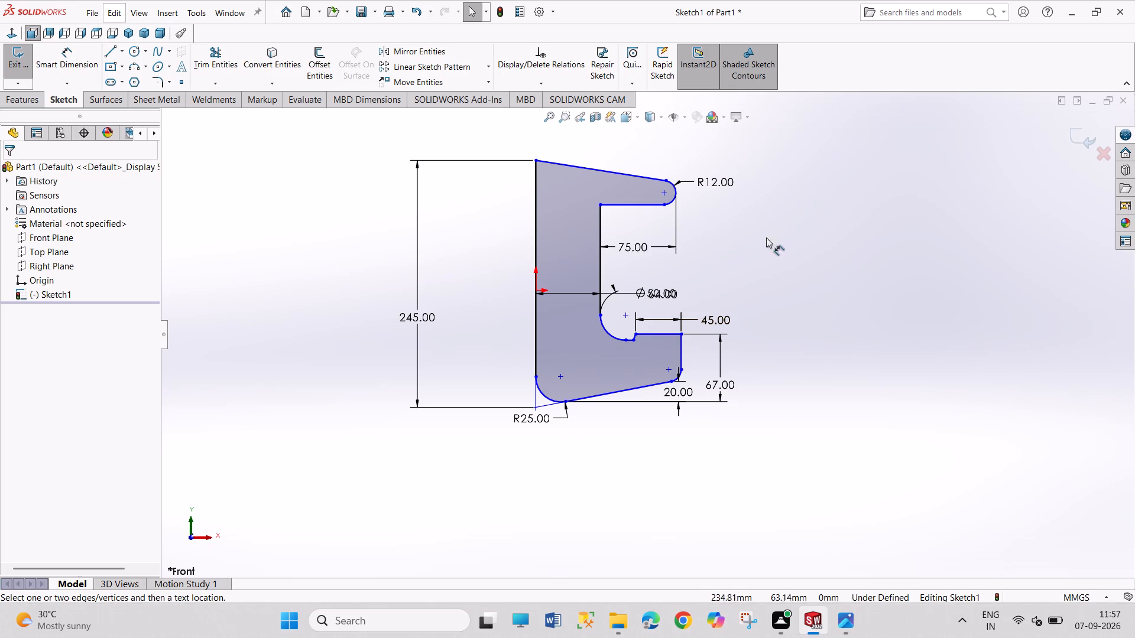
click(668, 333)
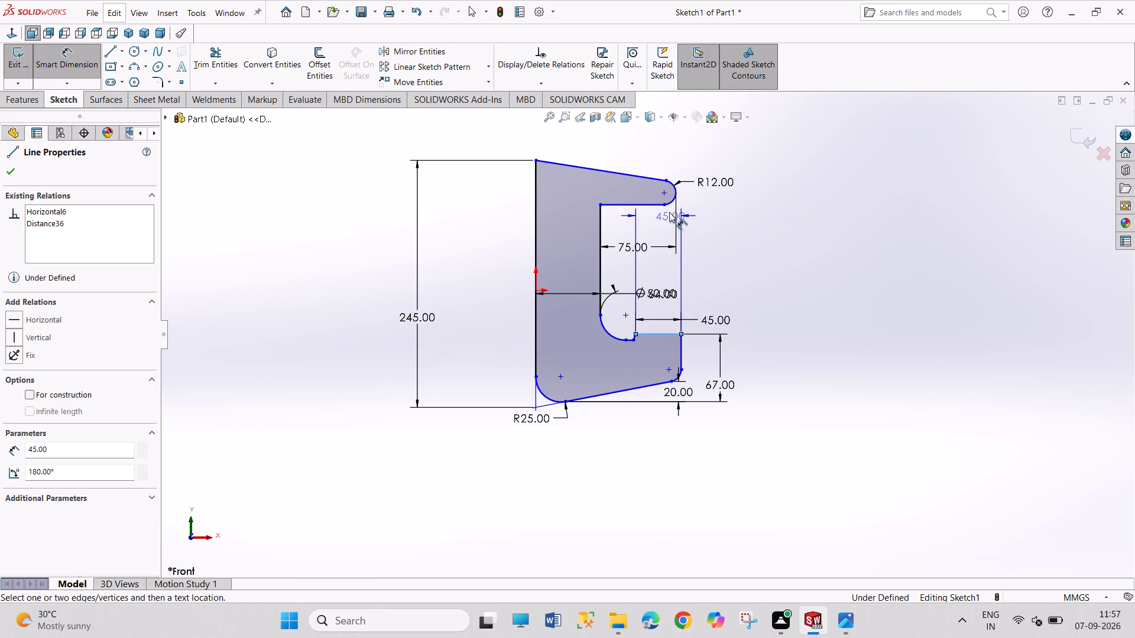
click(667, 206)
click(794, 274)
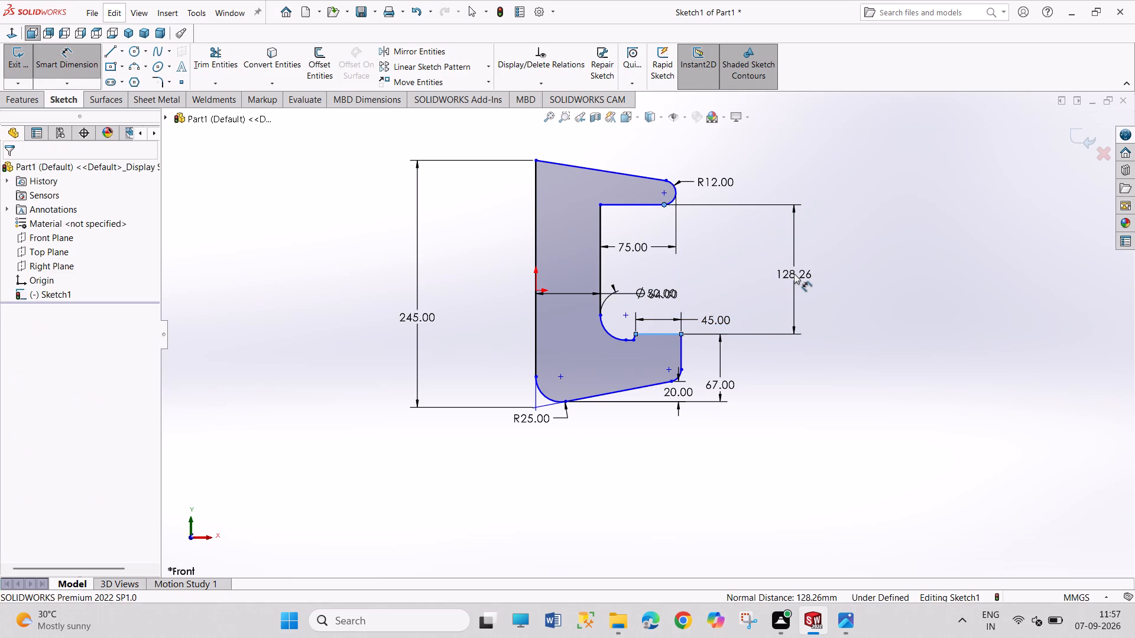
text(125)
key(Return)
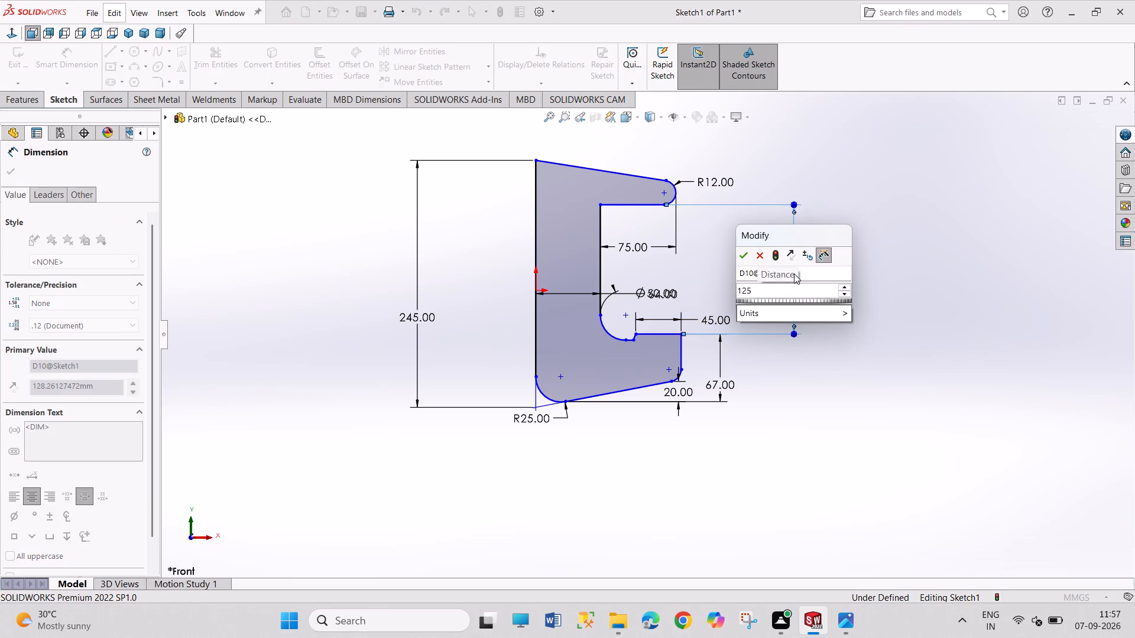
right_click(832, 288)
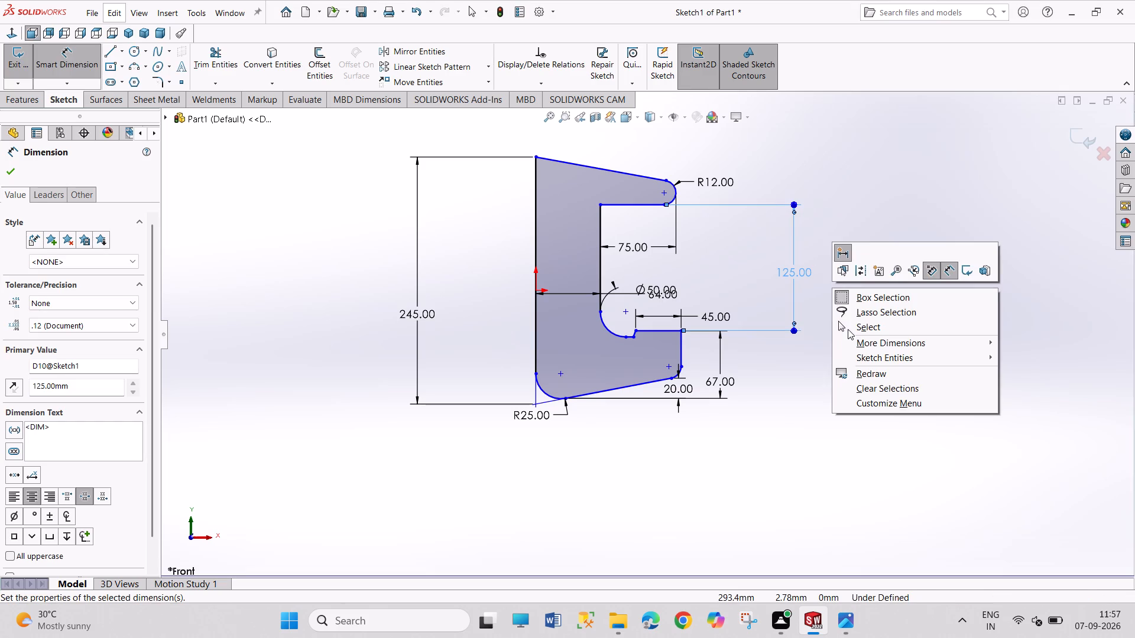
click(848, 329)
Reposition the Ø50 dimension text above the 64 mm dimension so the two no longer overlap.
drag(658, 287, 671, 265)
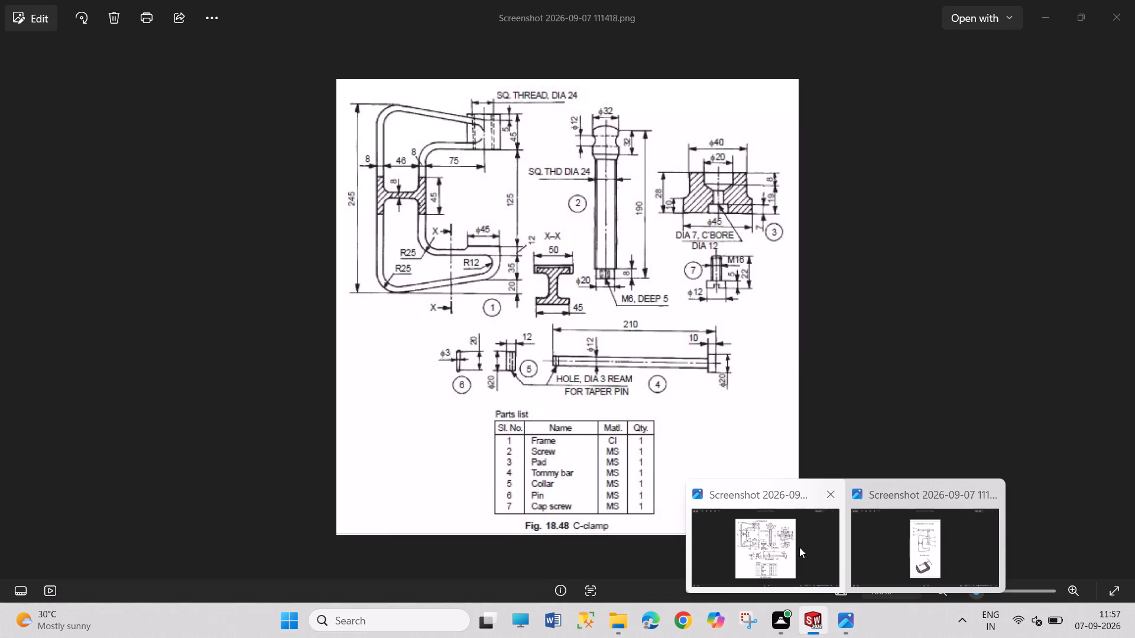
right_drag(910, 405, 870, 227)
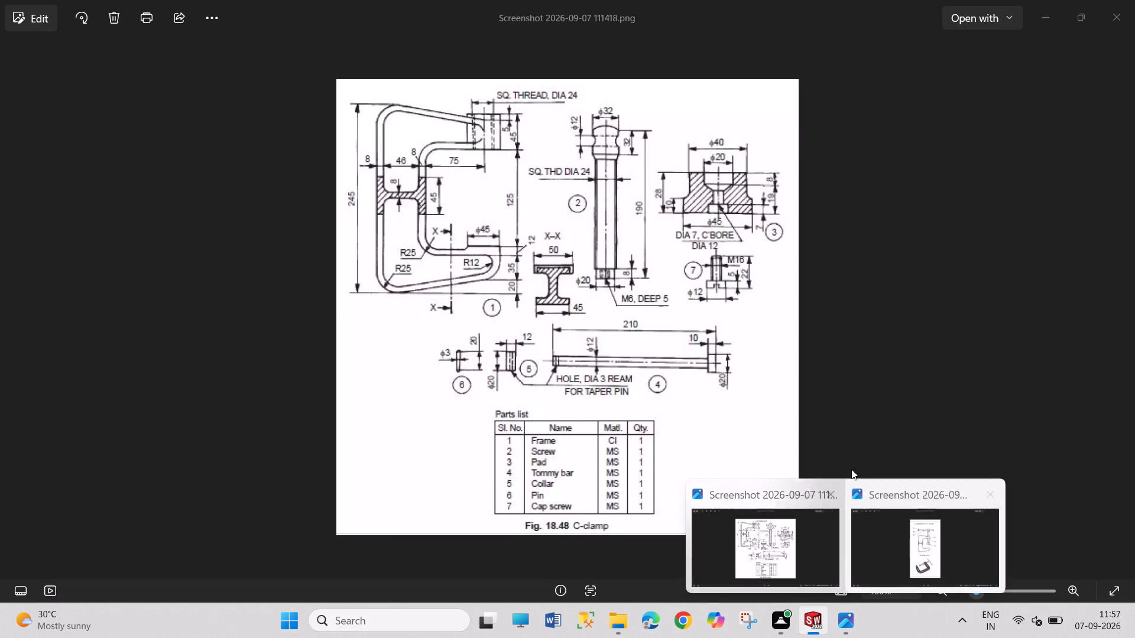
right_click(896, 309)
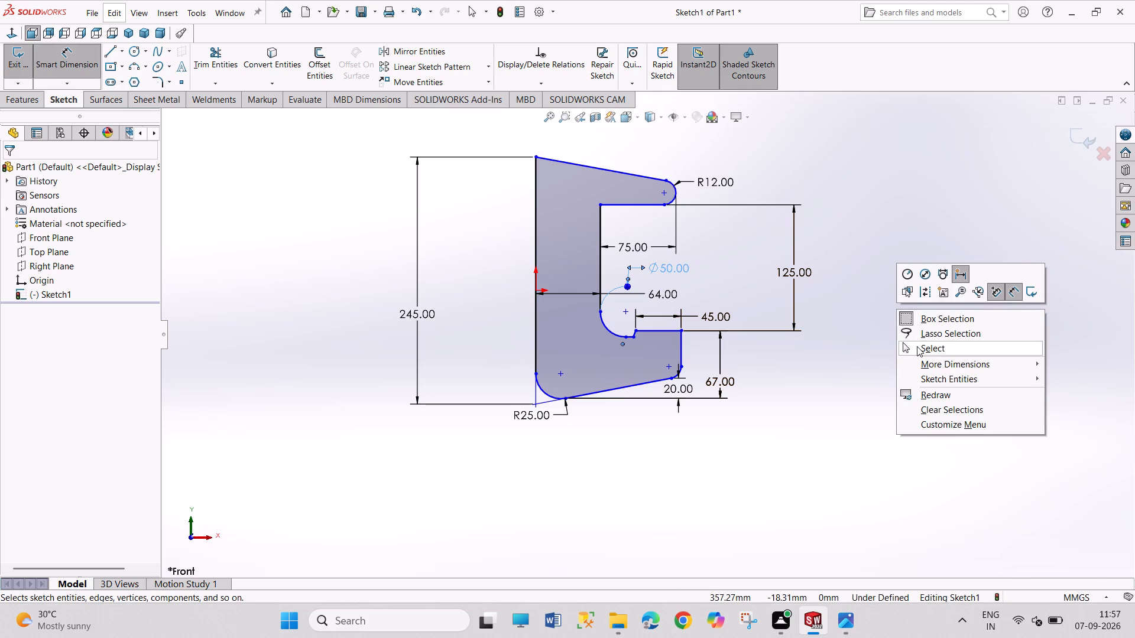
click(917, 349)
Delete the R12 arc at the upper jaw's tip together with its associated dimensions.
right_click(677, 193)
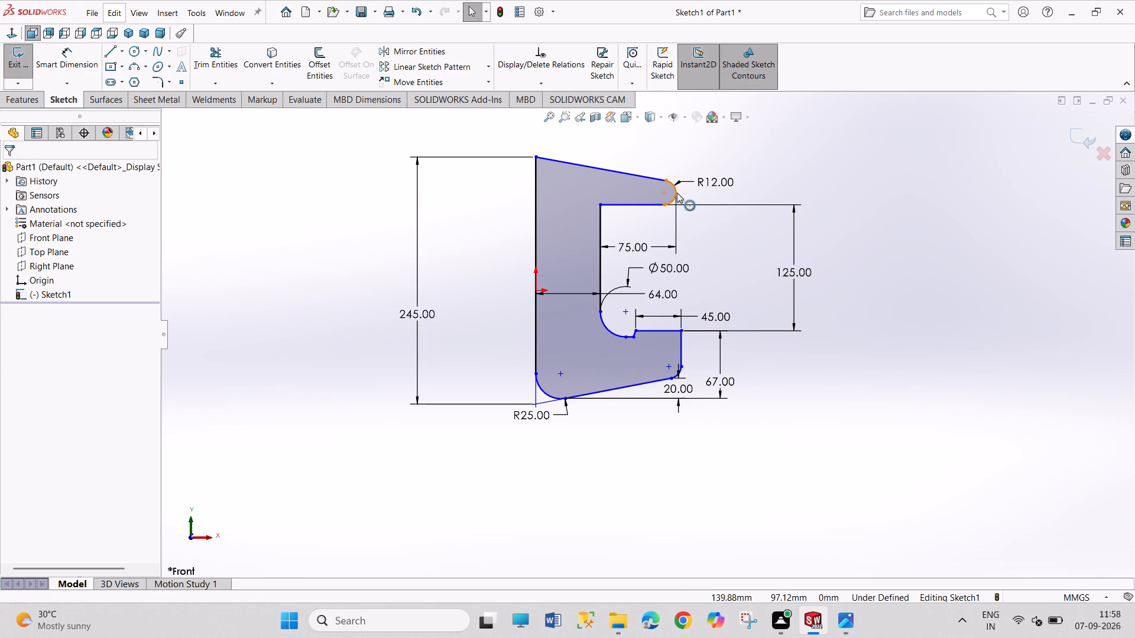
click(736, 411)
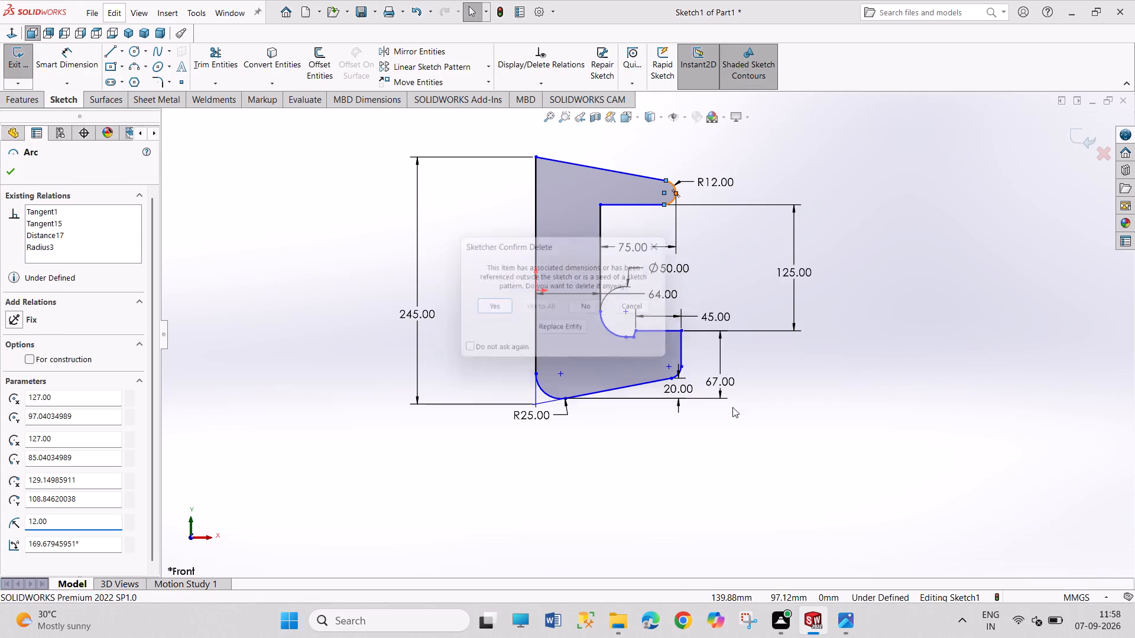
click(510, 312)
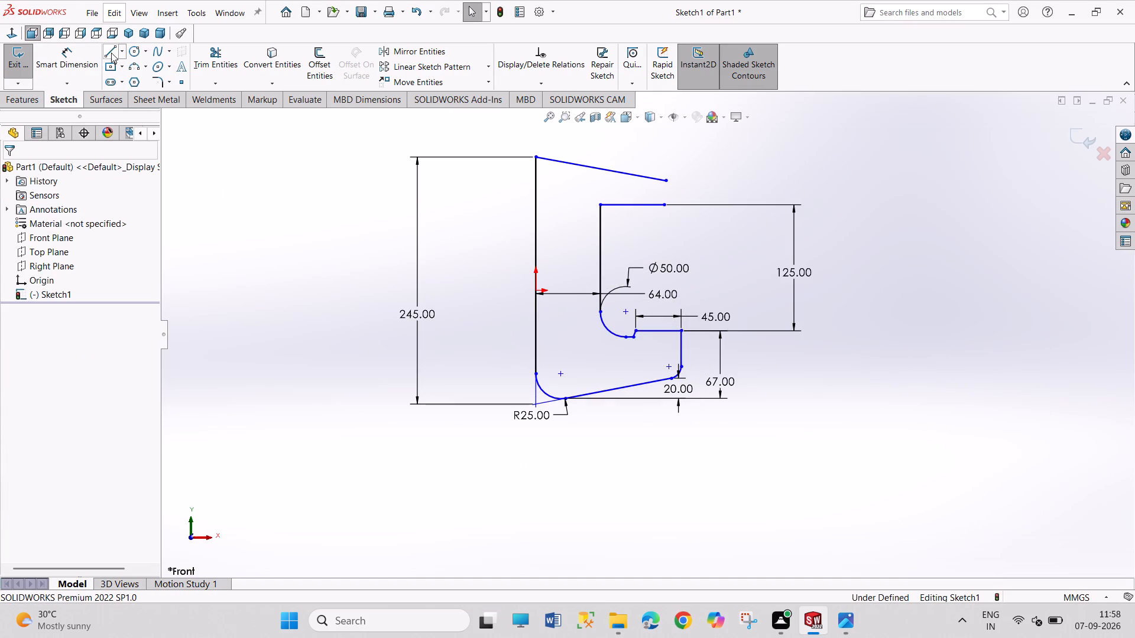
Draw a straight line about 24 mm long closing the upper jaw's open end between its top and underside edges.
click(111, 51)
click(667, 207)
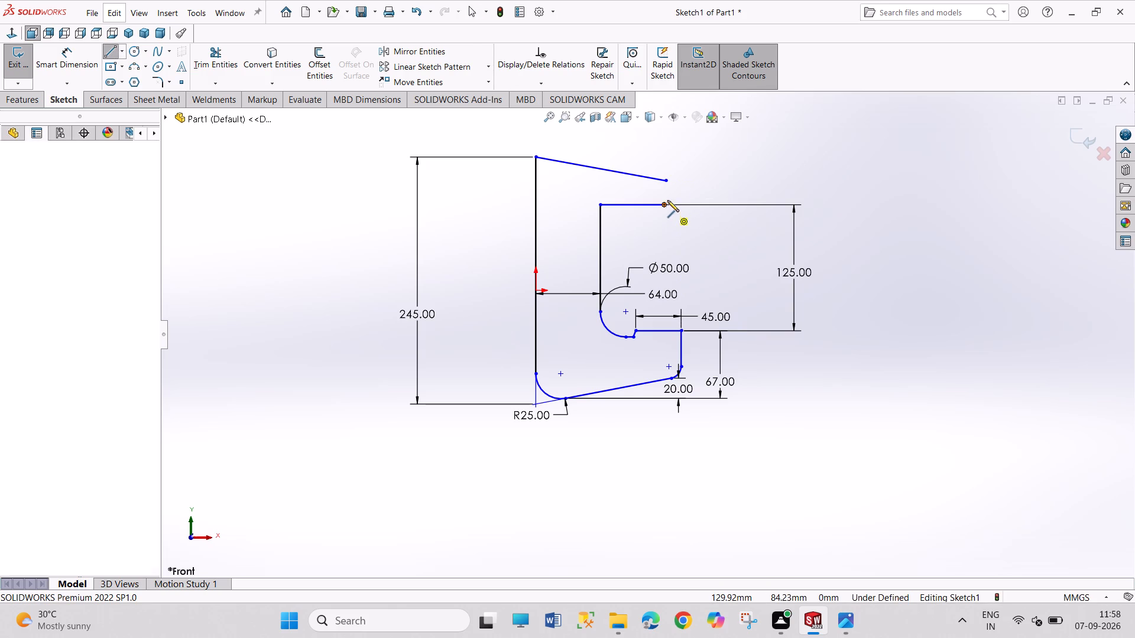
click(669, 180)
right_click(699, 163)
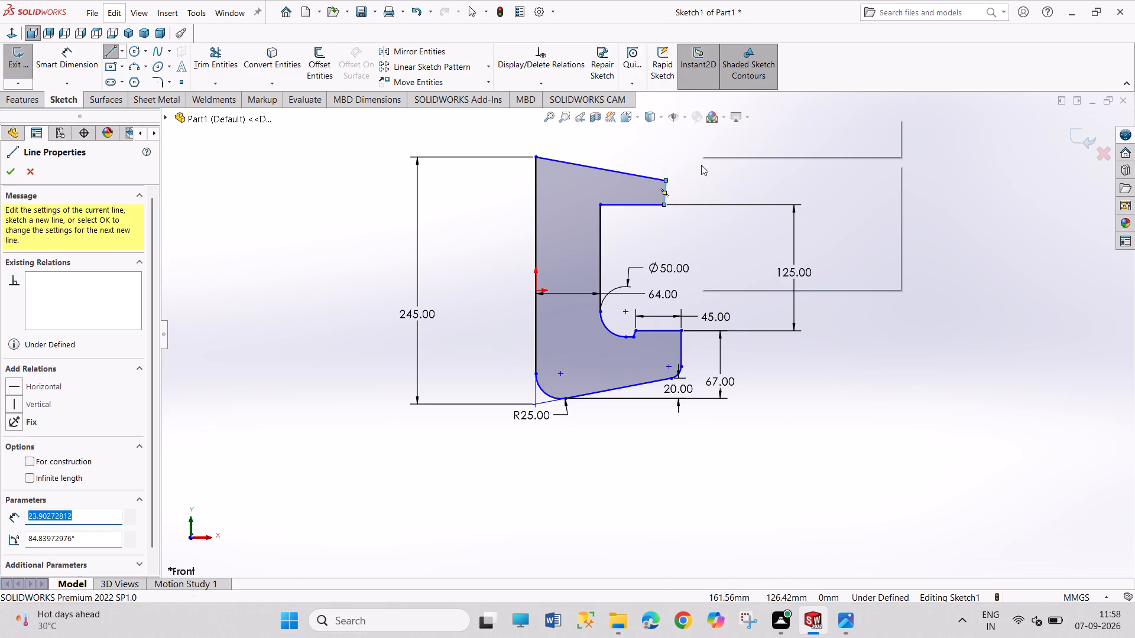
click(706, 171)
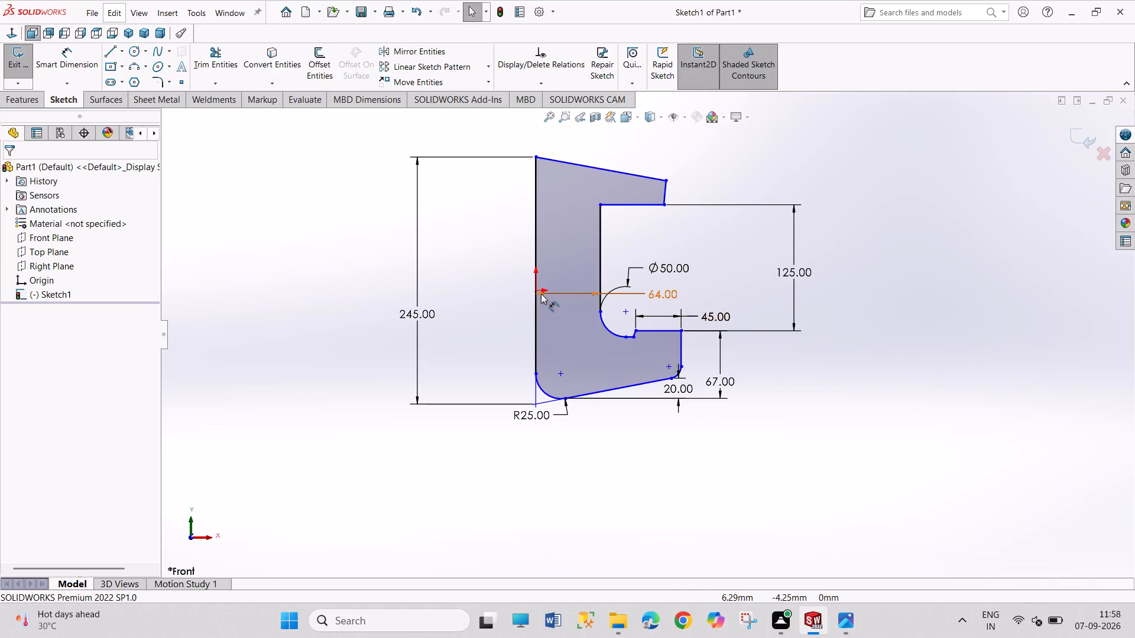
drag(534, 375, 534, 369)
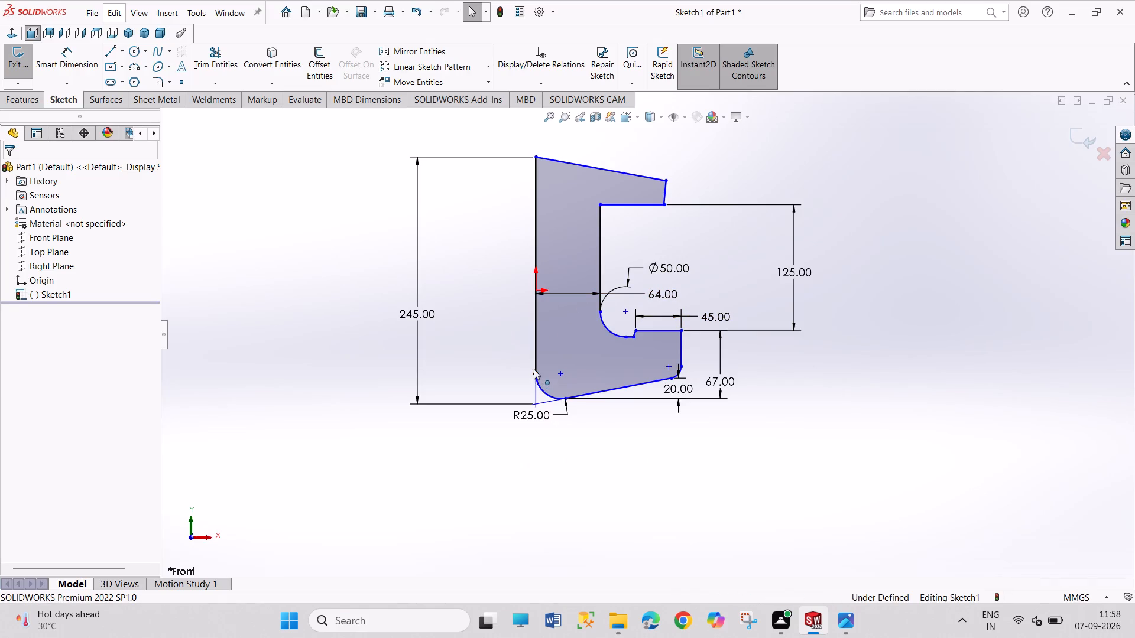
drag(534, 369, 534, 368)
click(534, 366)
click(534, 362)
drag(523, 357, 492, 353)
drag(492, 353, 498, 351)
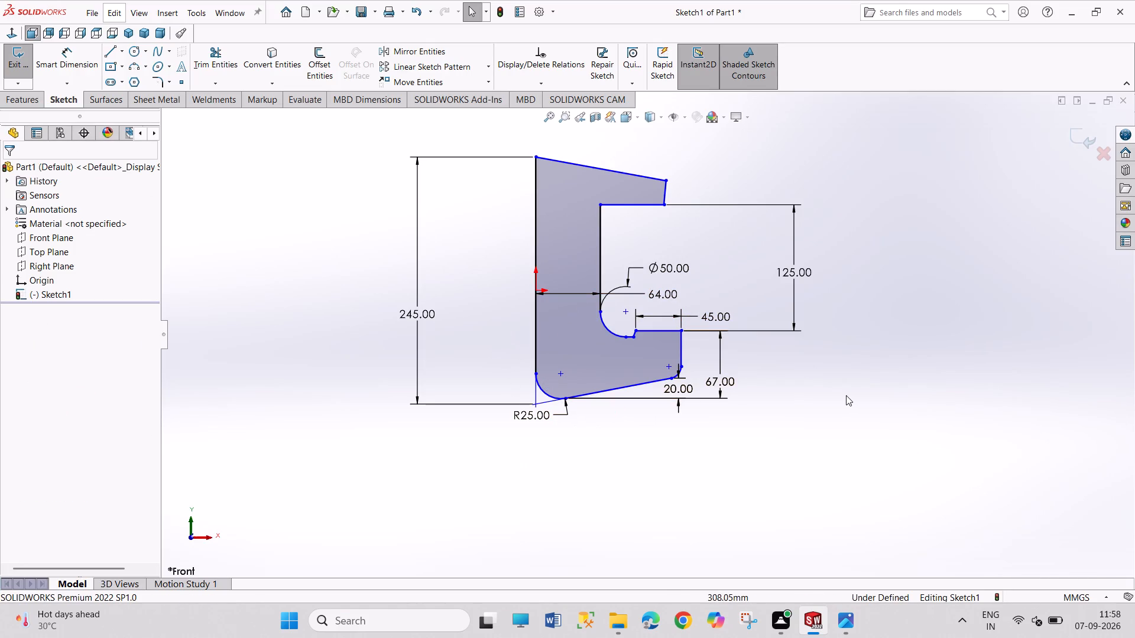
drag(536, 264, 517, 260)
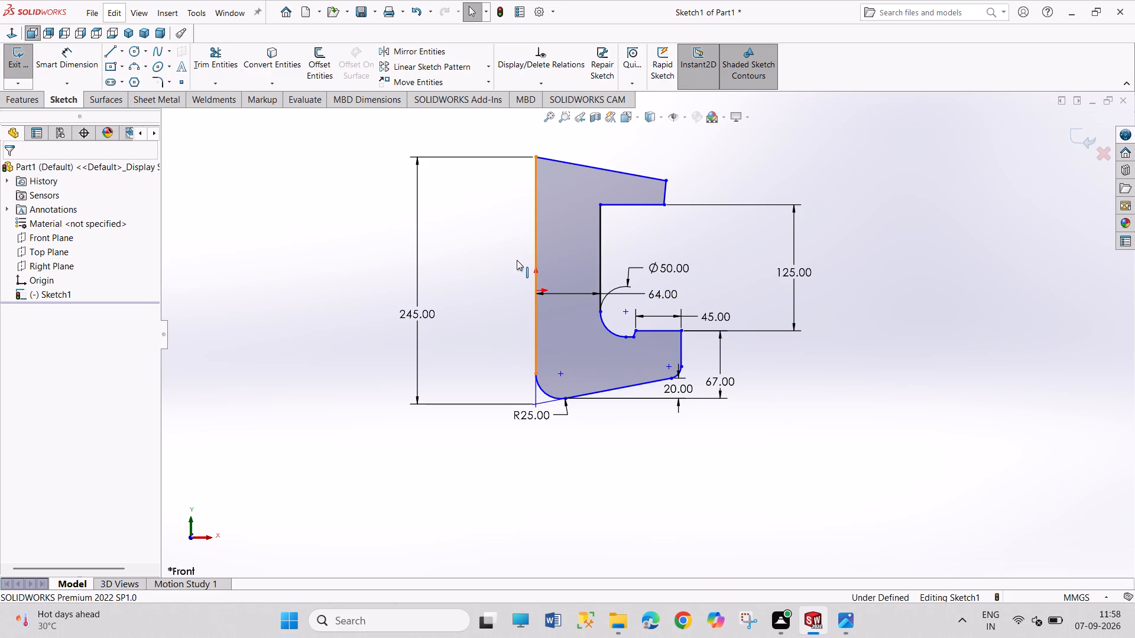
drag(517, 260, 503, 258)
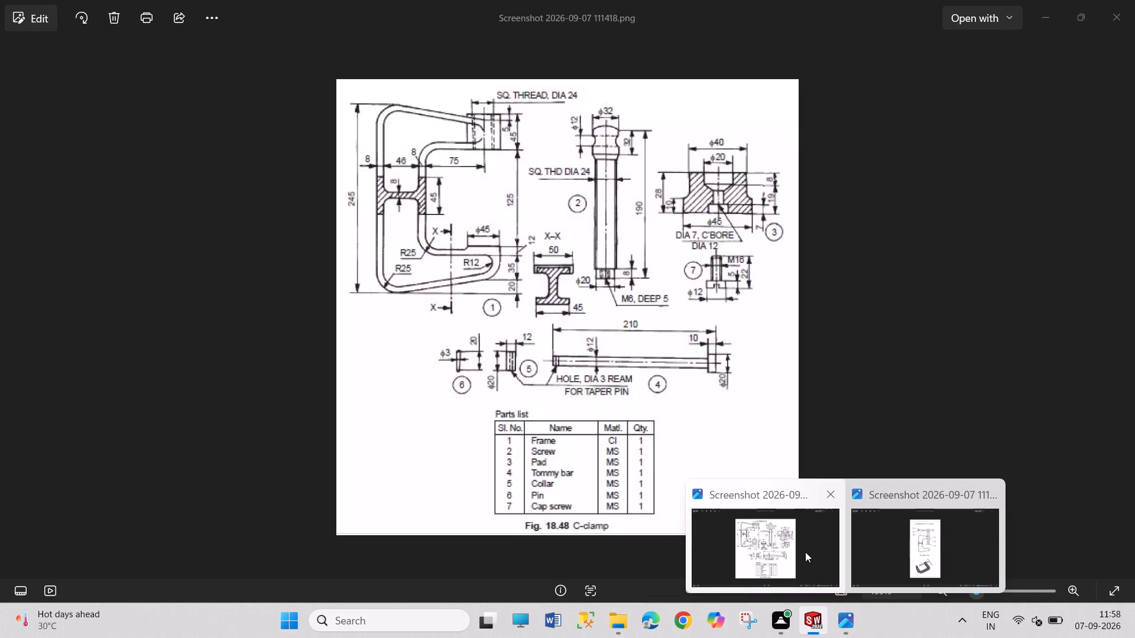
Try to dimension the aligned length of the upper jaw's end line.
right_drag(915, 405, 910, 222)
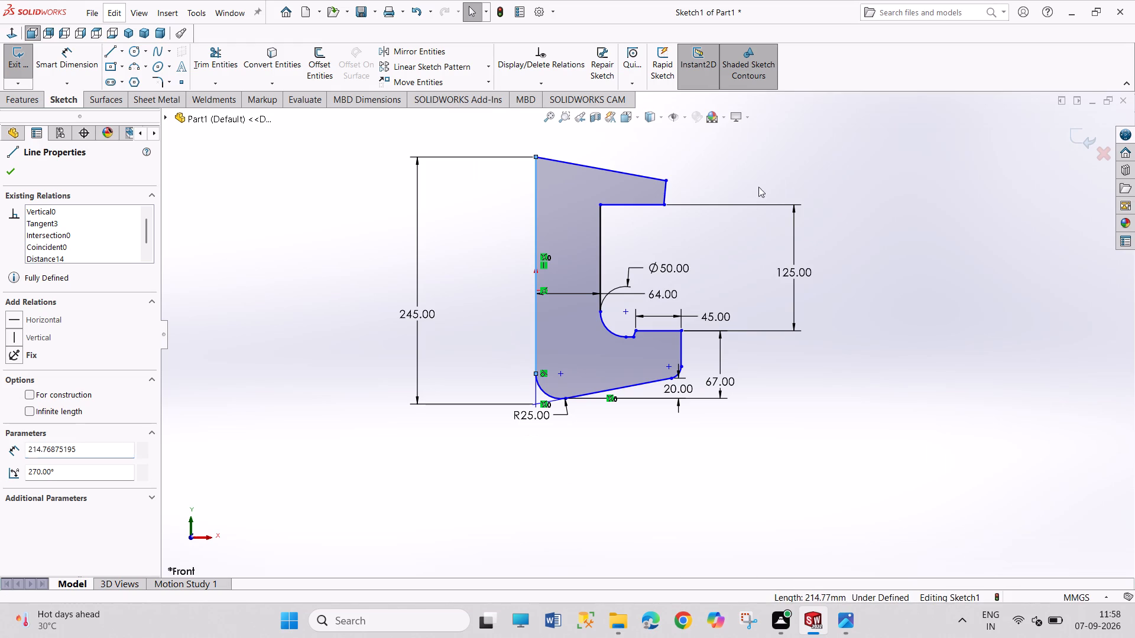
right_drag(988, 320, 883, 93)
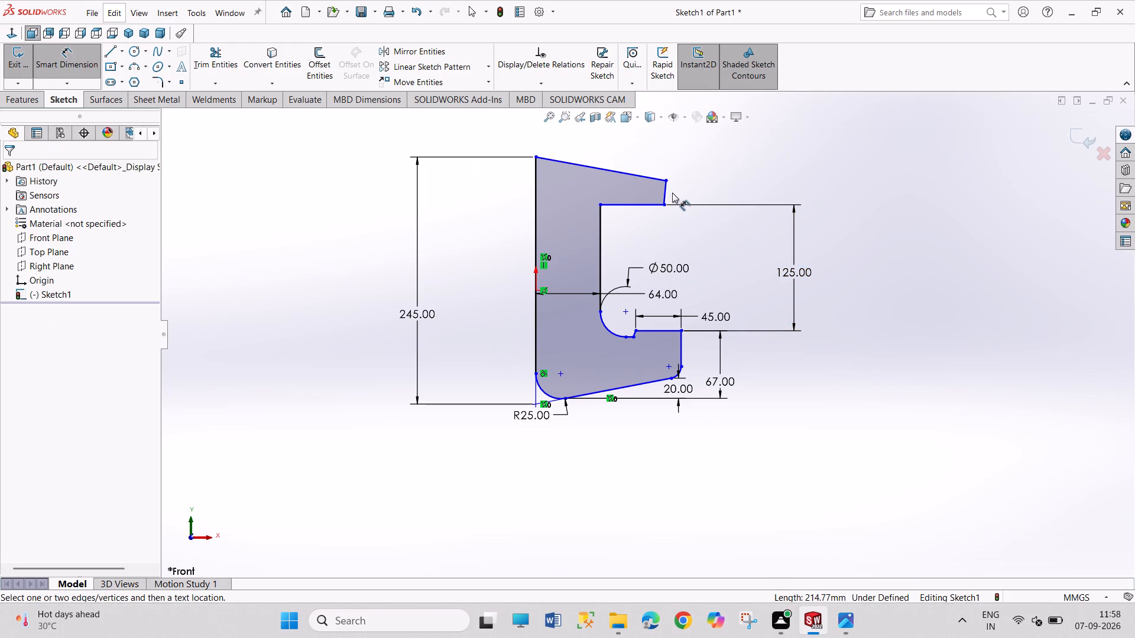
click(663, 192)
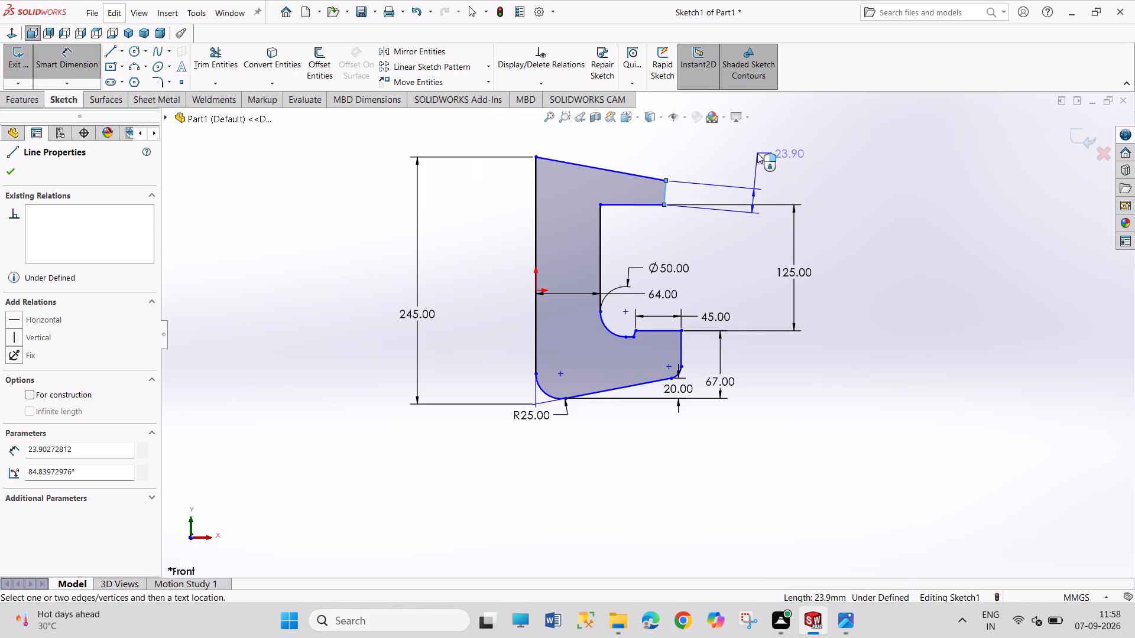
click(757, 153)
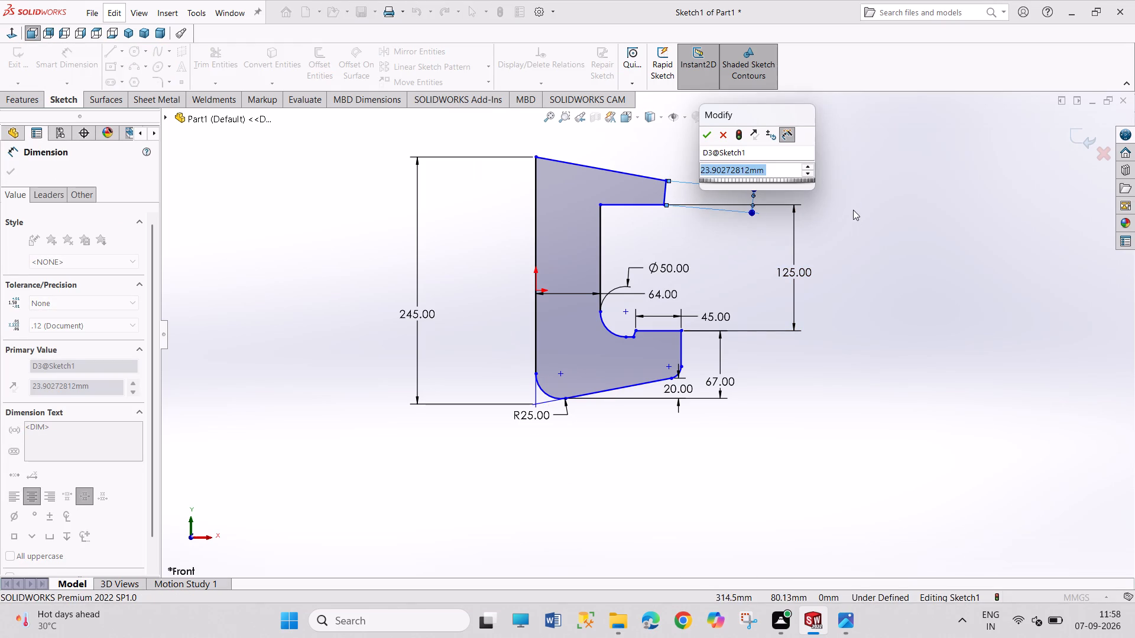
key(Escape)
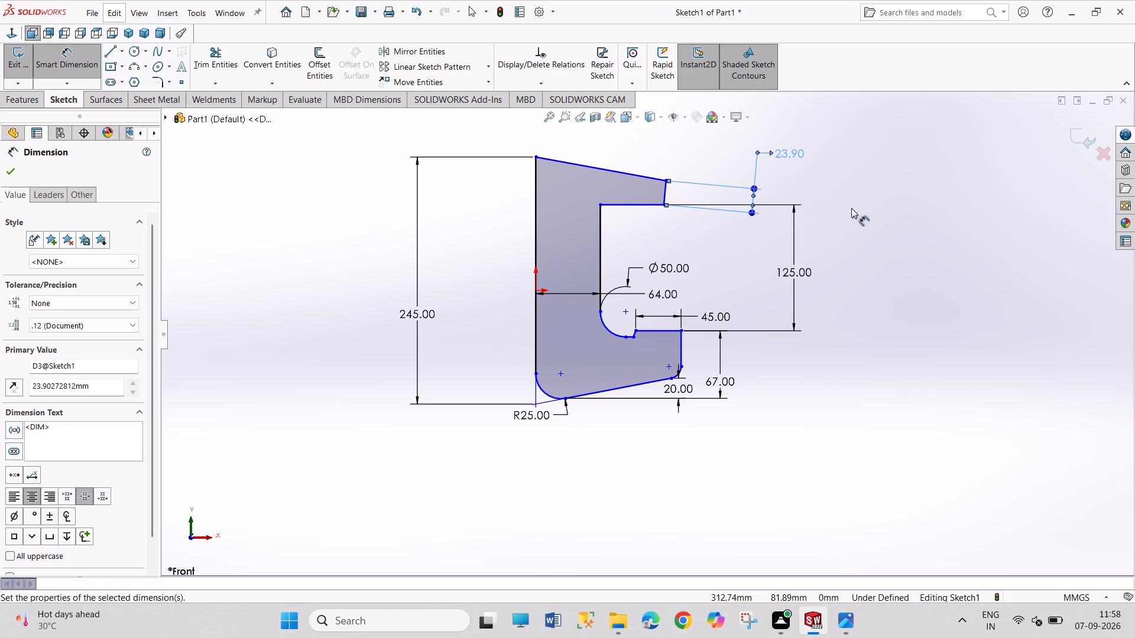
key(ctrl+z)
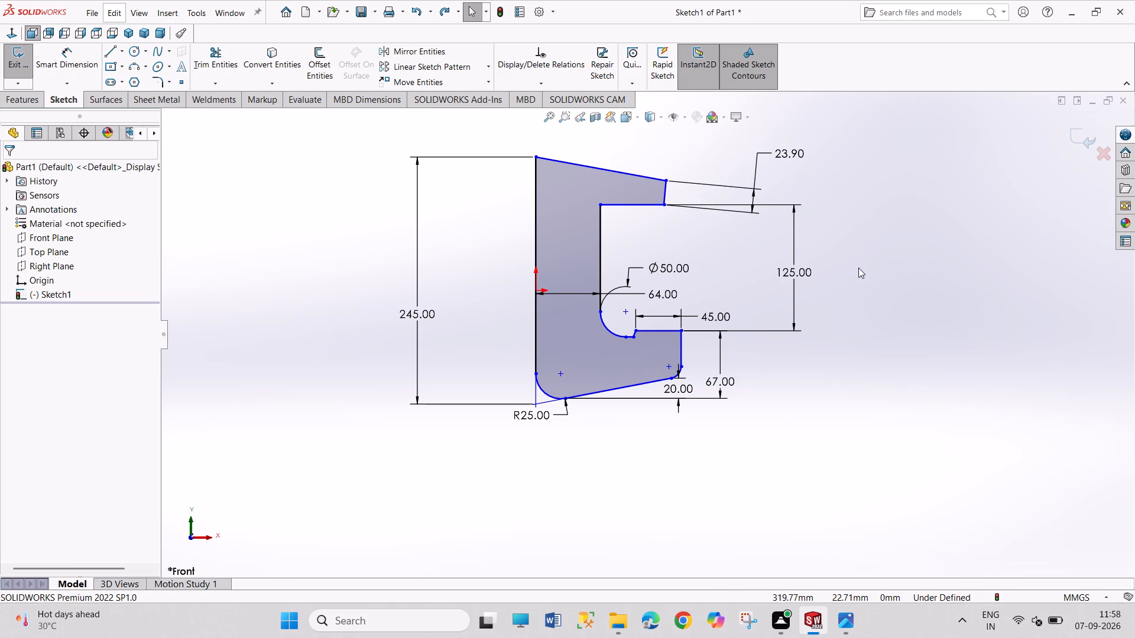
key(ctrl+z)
Dimension the vertical distance between the two endpoints of the upper jaw's end line as 40 mm.
right_drag(858, 266, 861, 134)
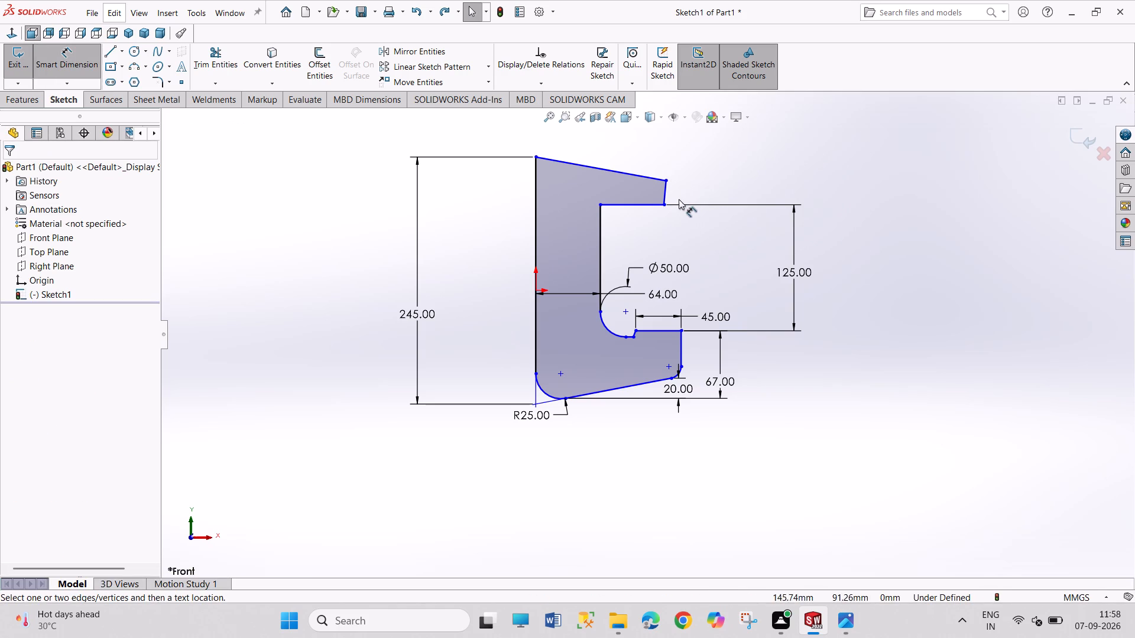
click(664, 205)
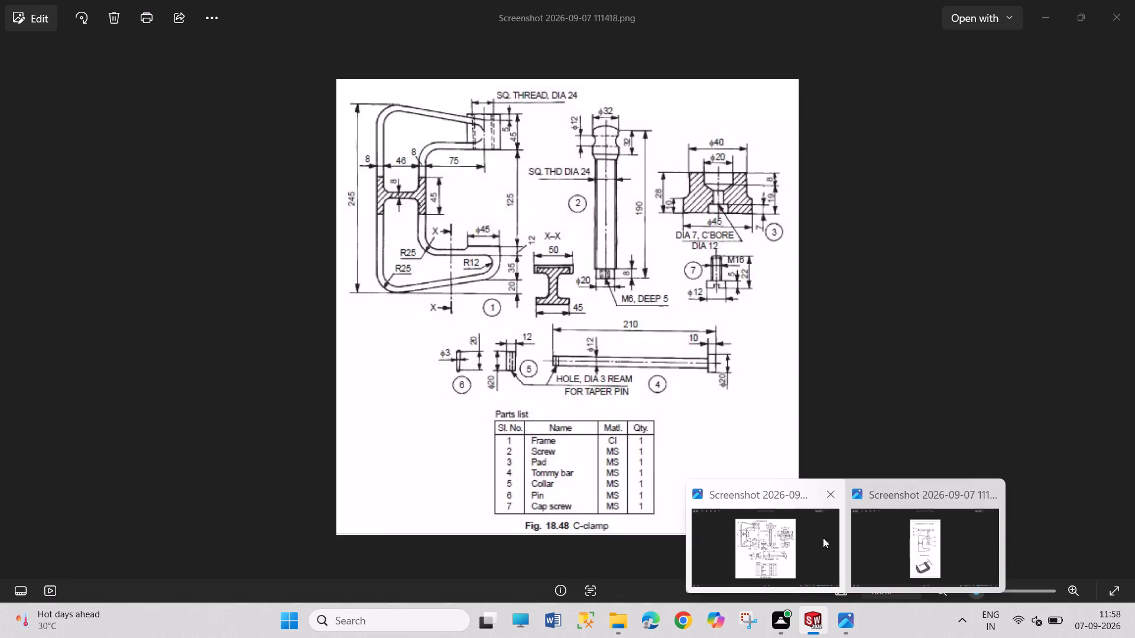
click(667, 180)
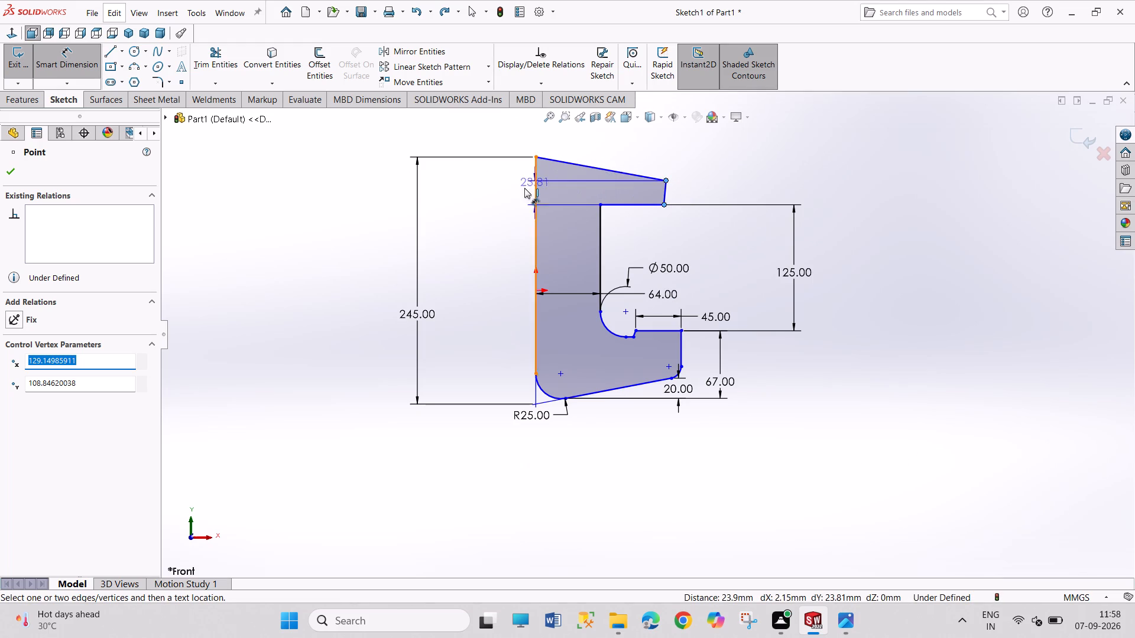
click(500, 200)
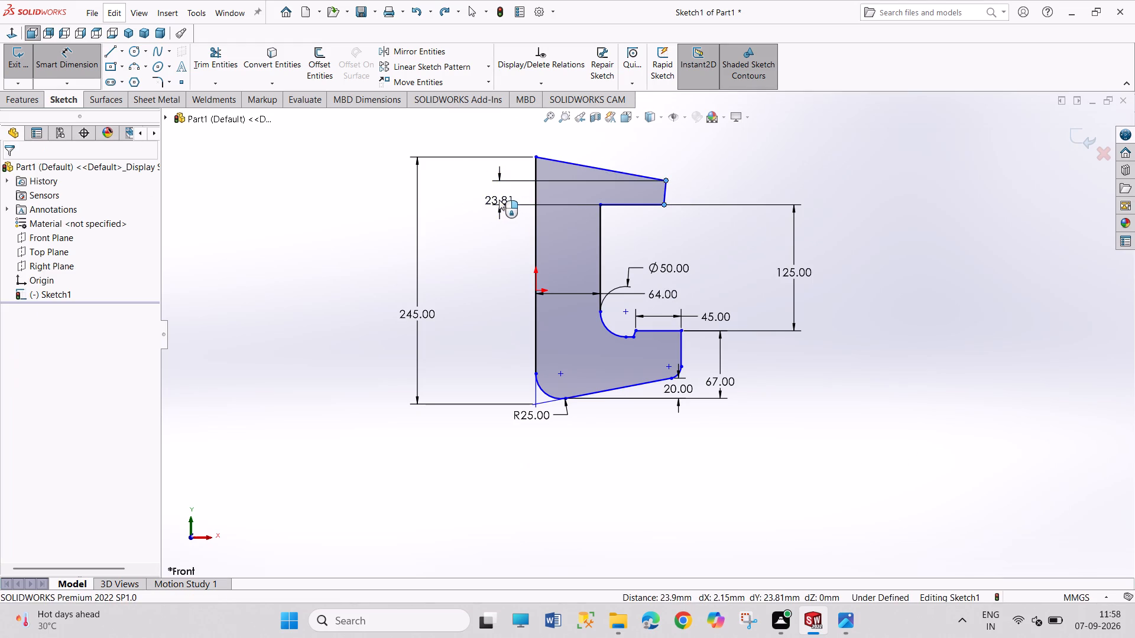
text(40)
key(Return)
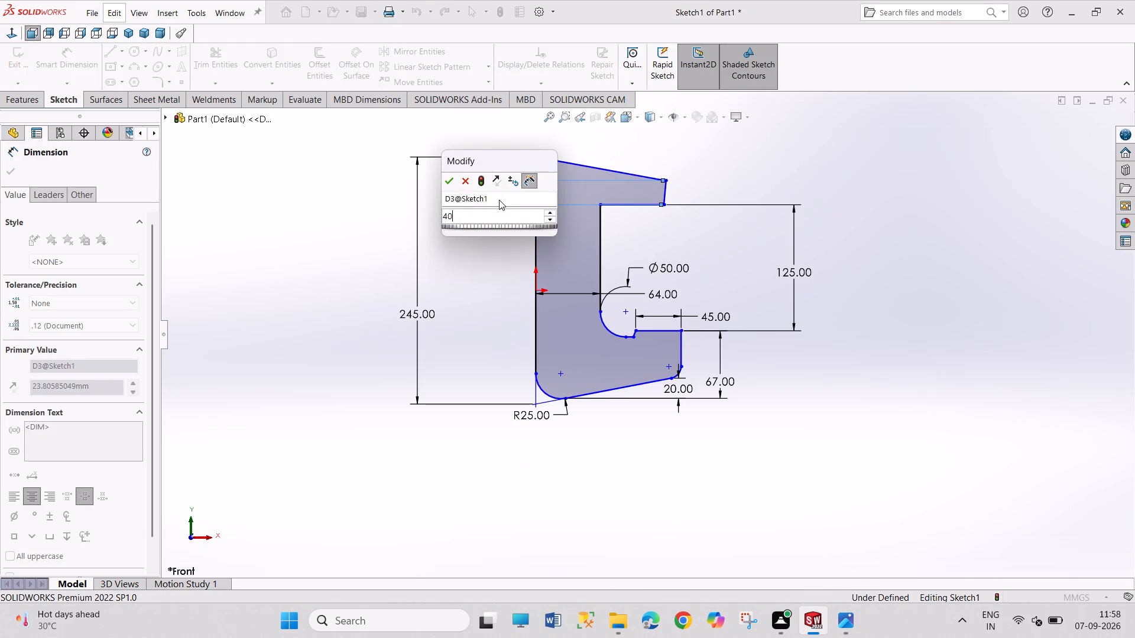
right_click(871, 159)
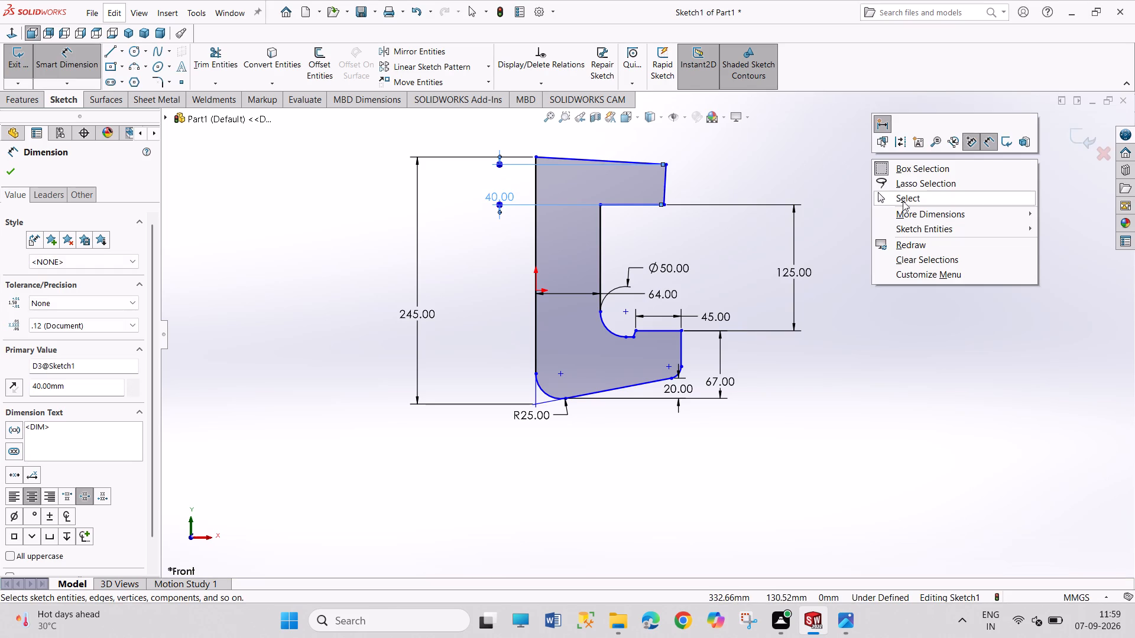
click(905, 200)
Reposition the 40 mm dimension outside the profile, beyond the upper jaw's end.
drag(502, 202, 661, 203)
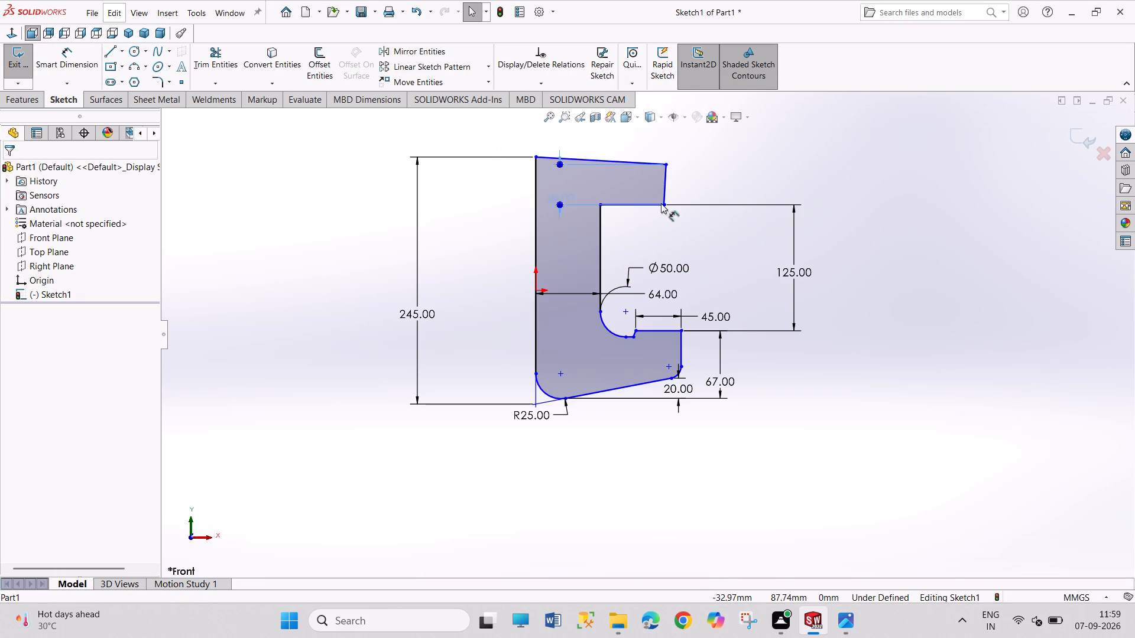
drag(661, 203, 735, 185)
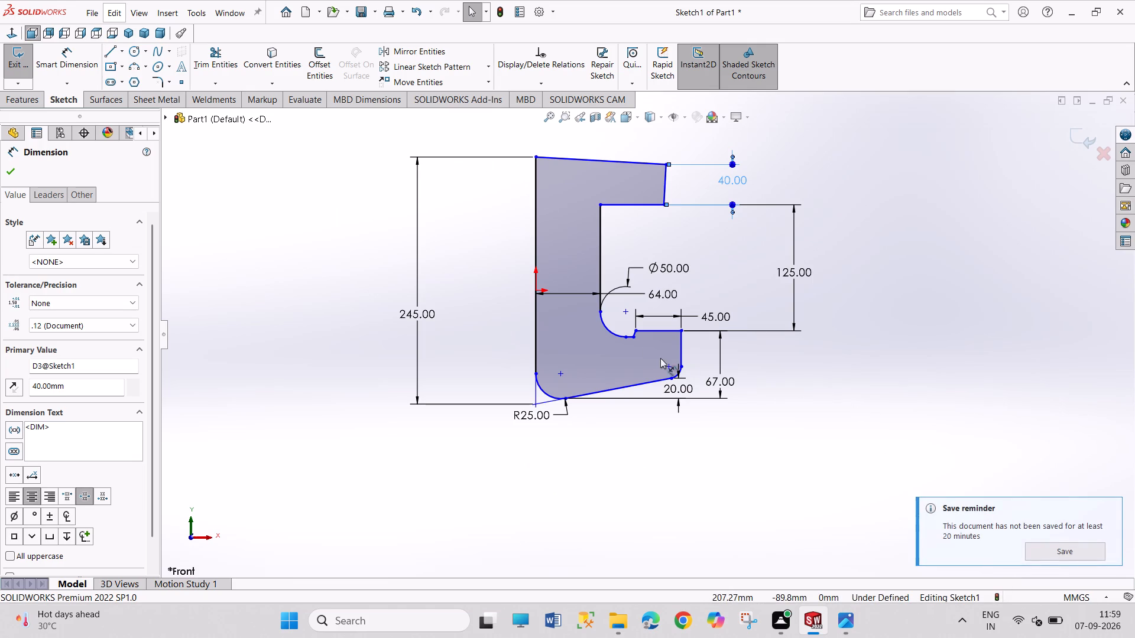
drag(821, 171, 823, 172)
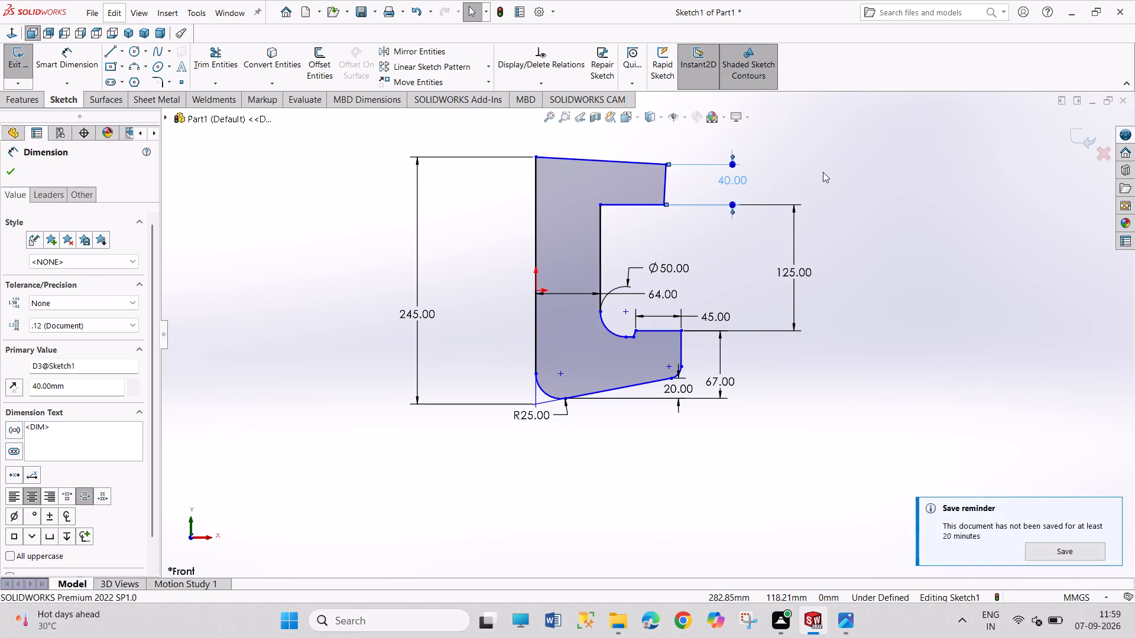
drag(823, 172, 896, 229)
drag(871, 171, 960, 305)
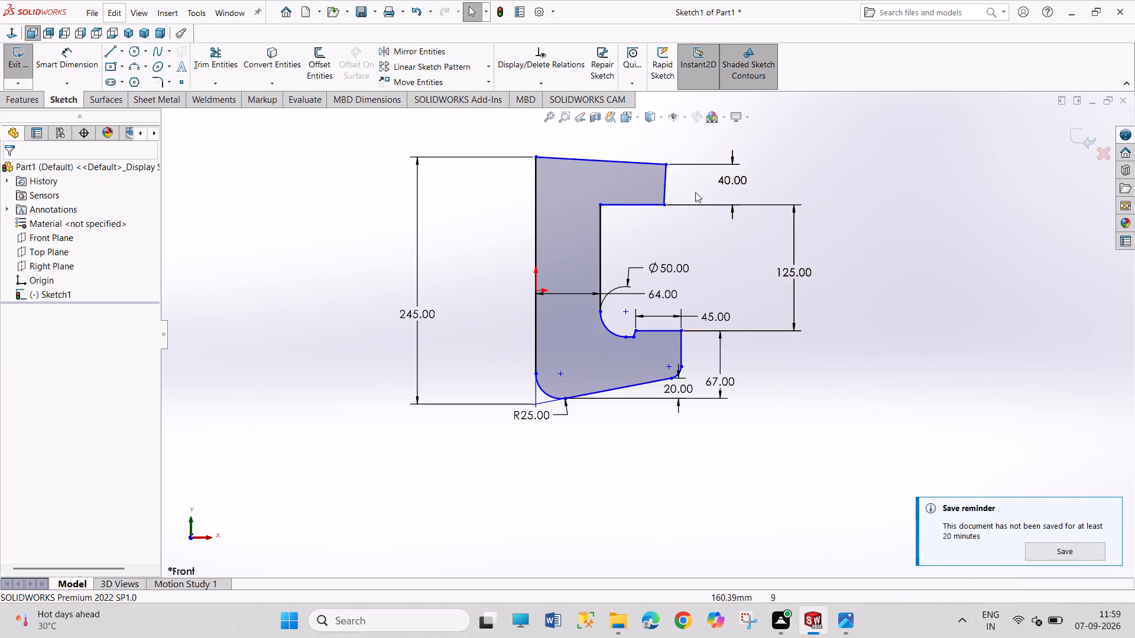
Move the upper jaw's outer top corner outward to about X 132.9, Y 122.9 mm, undoing and redoing the move.
click(669, 164)
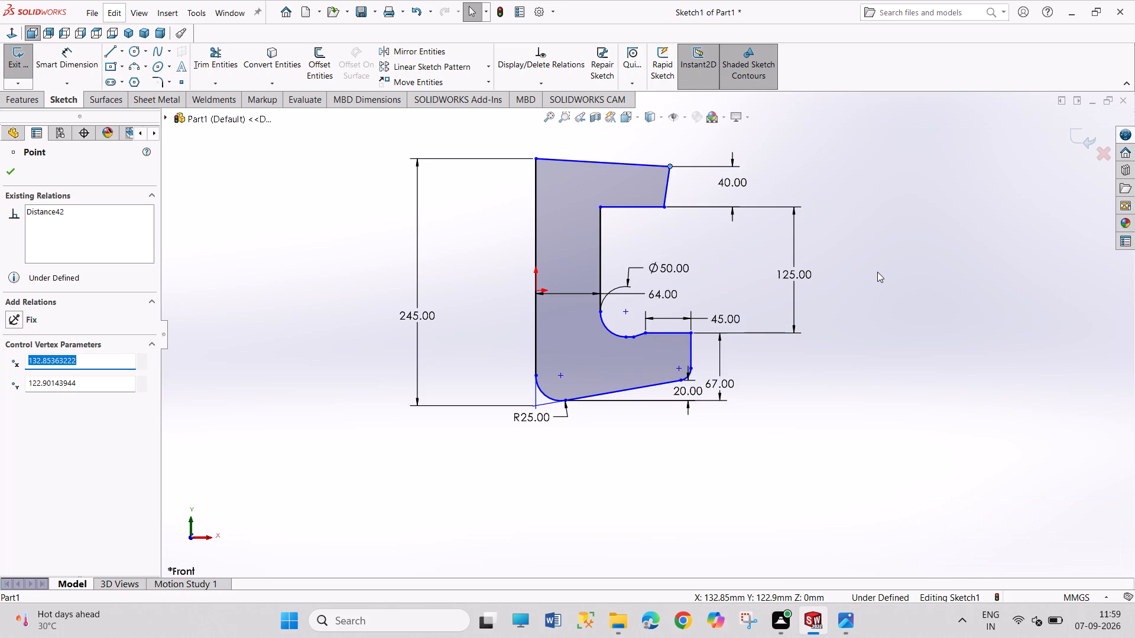
key(ctrl+z)
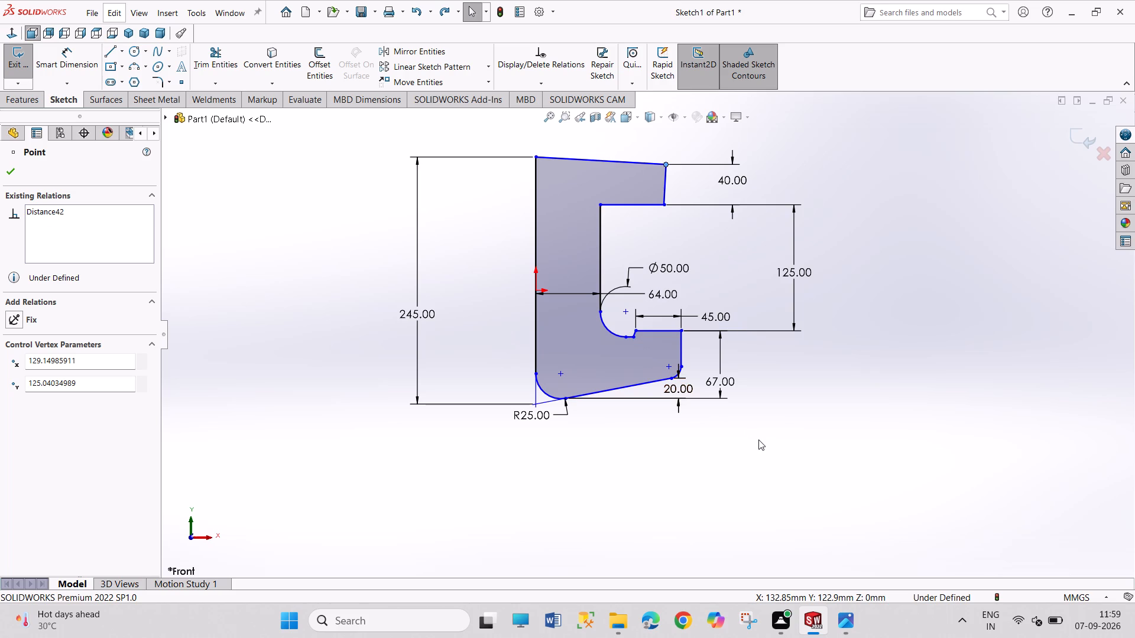
key(ctrl+y)
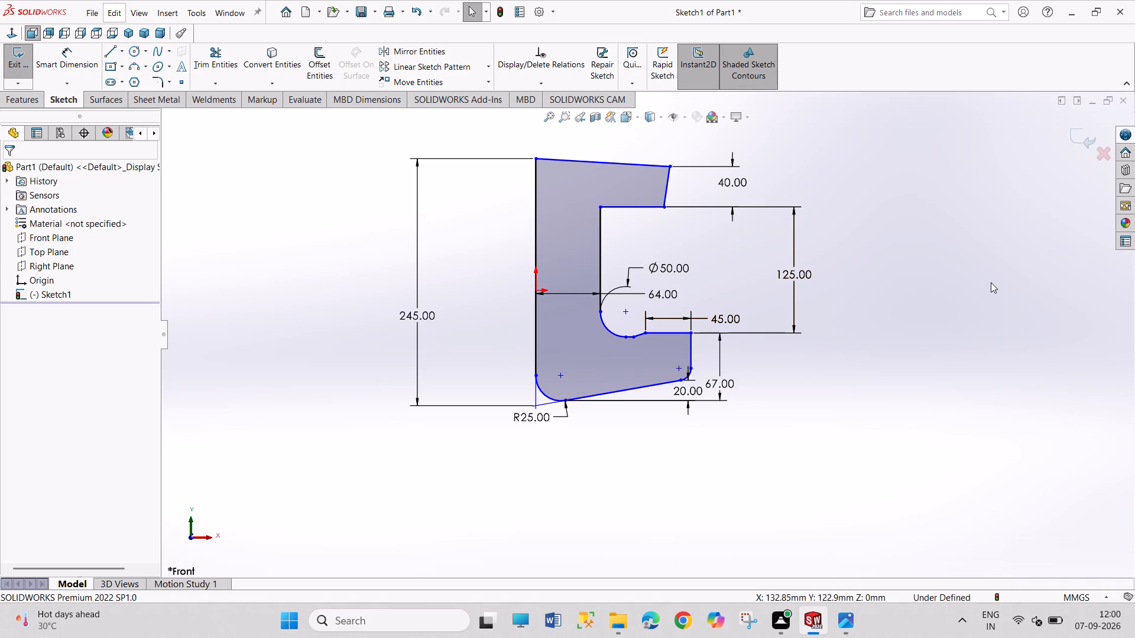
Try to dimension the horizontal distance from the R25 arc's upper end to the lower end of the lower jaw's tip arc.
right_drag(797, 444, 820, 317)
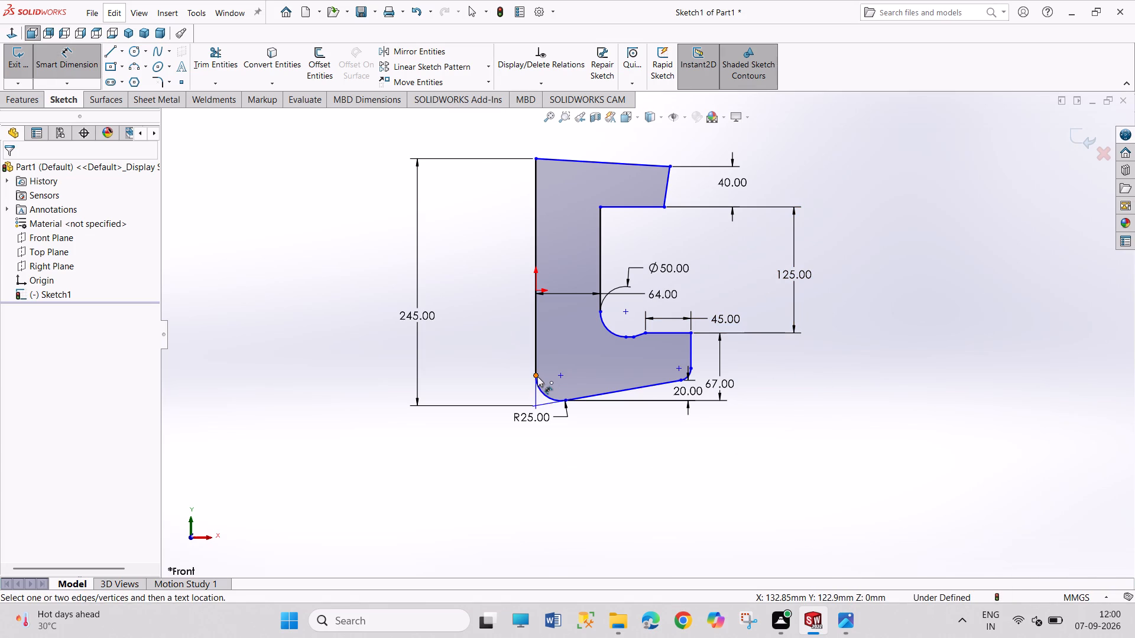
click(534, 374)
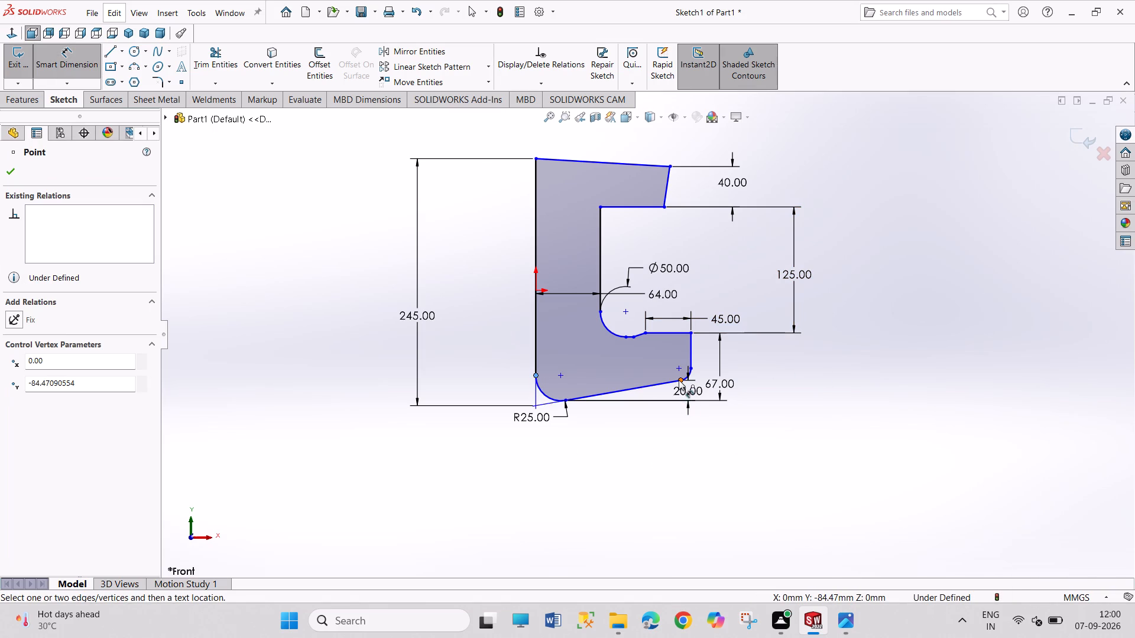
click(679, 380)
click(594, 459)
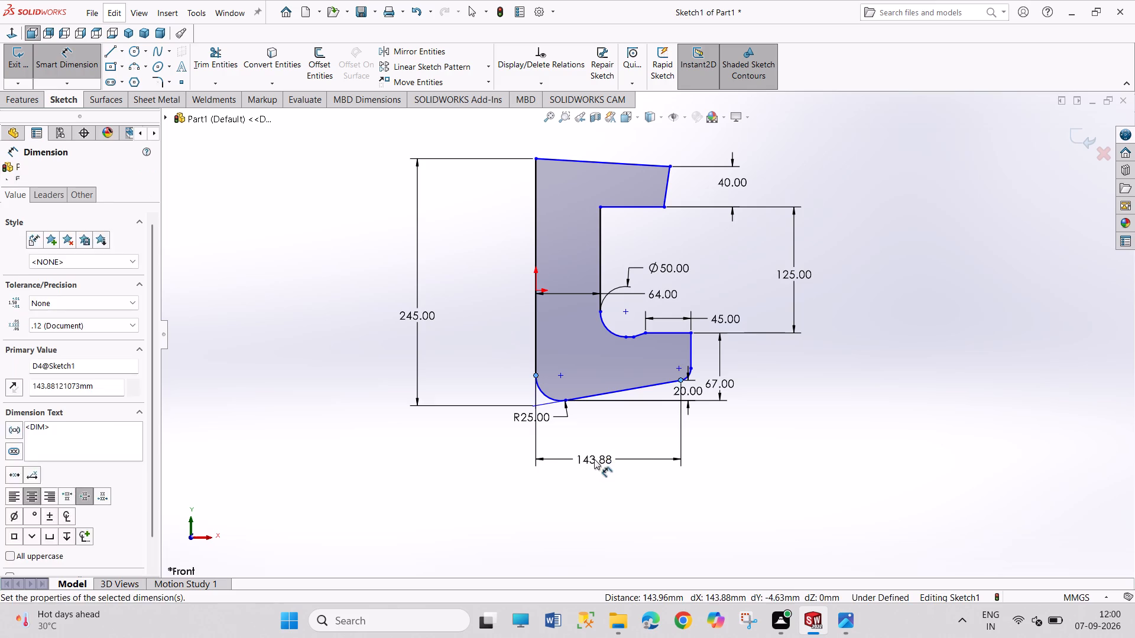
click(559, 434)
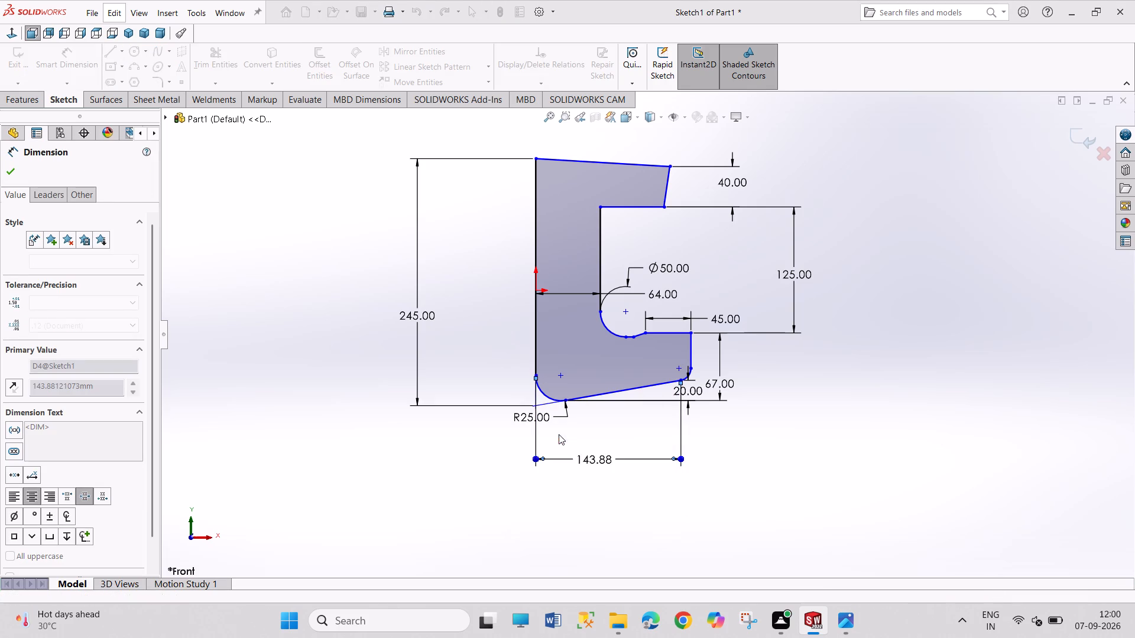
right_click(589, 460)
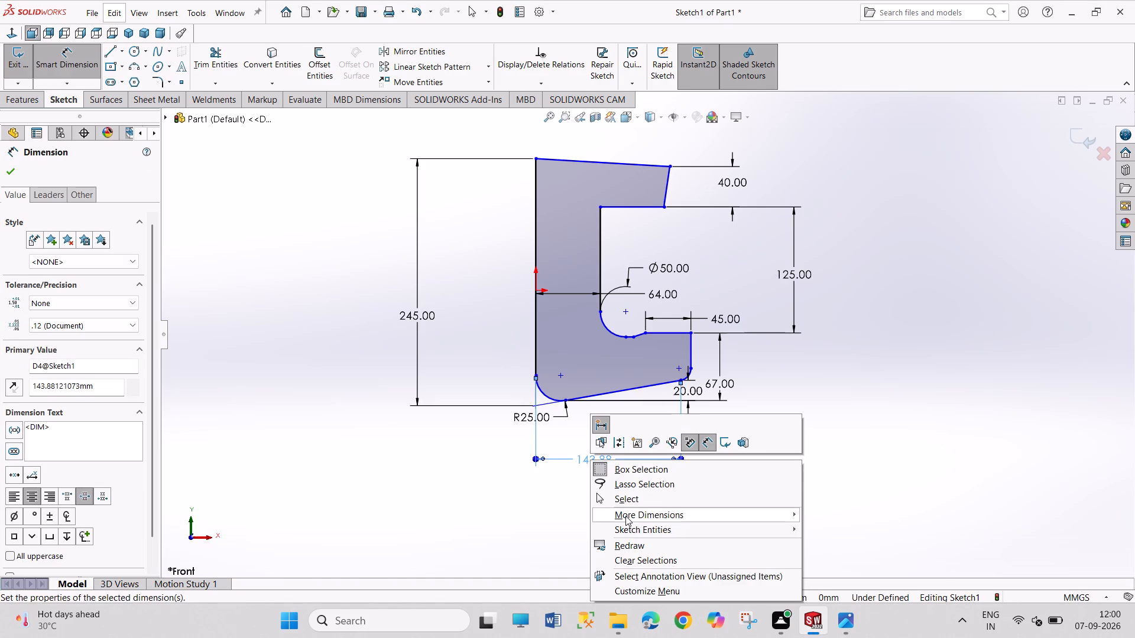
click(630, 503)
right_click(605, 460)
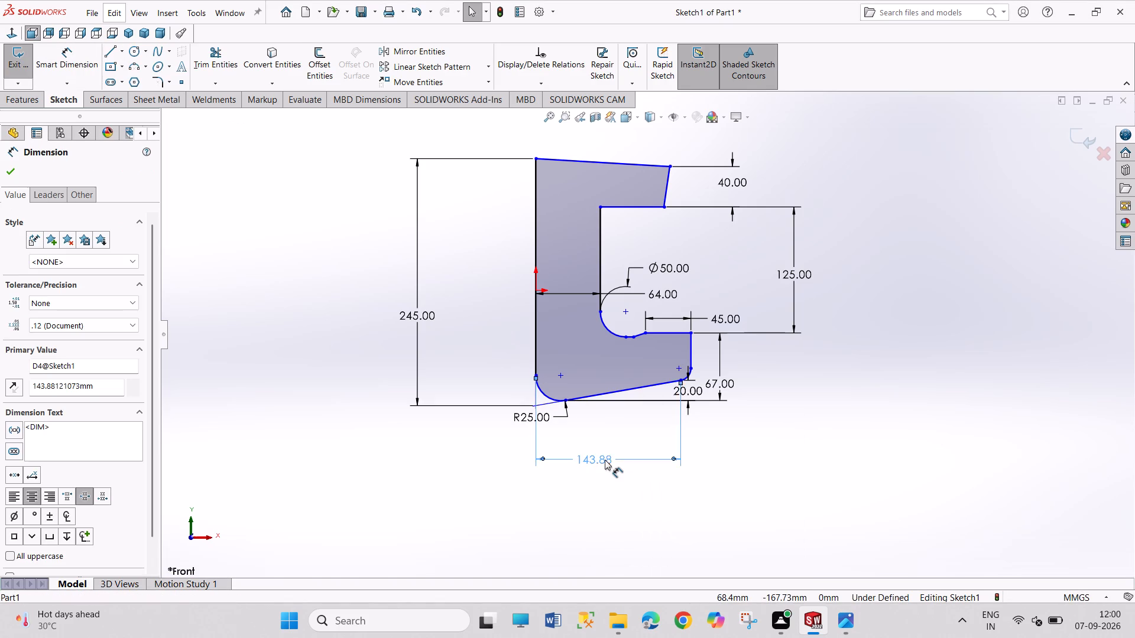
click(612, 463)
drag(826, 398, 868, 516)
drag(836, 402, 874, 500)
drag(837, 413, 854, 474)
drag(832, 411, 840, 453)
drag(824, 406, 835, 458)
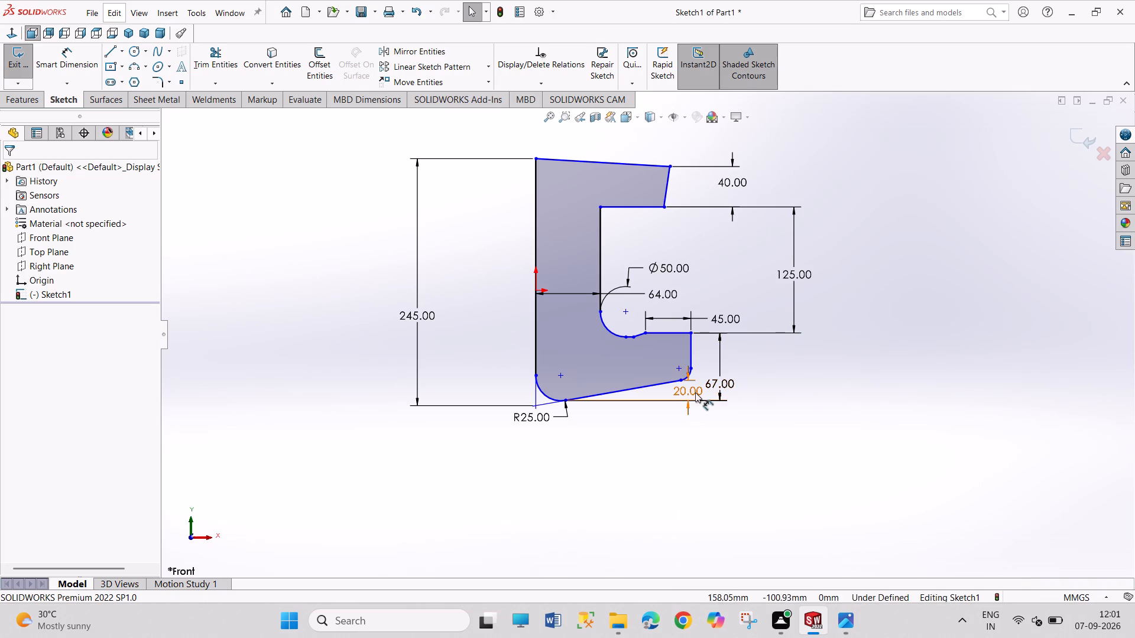
Reposition the 20 mm dimension text below the lower jaw, clear of the profile.
drag(696, 398, 712, 471)
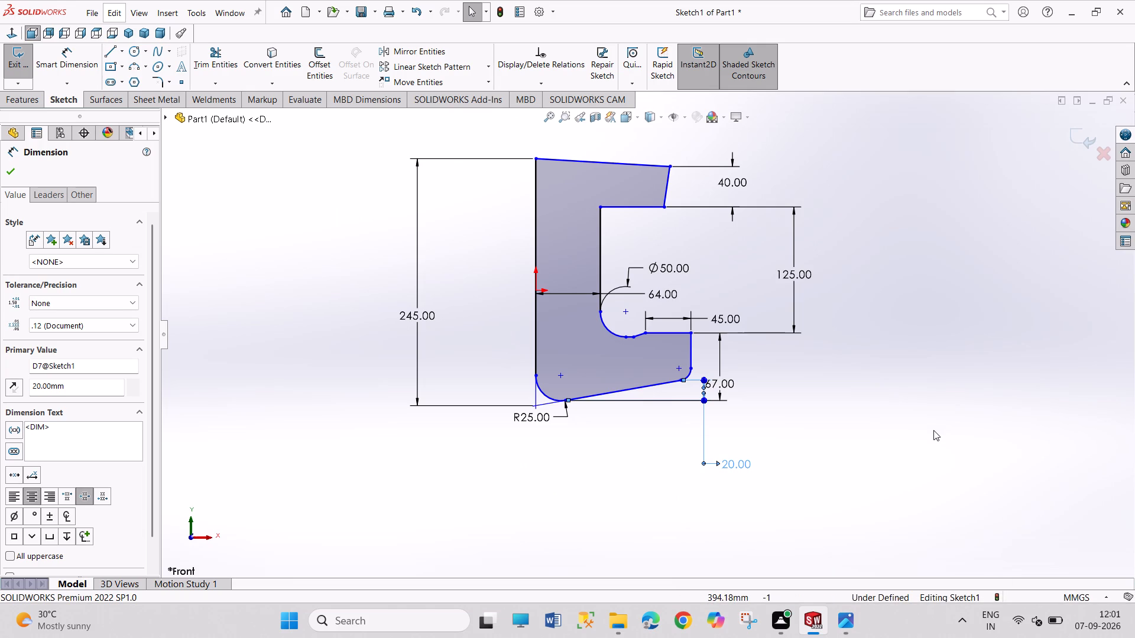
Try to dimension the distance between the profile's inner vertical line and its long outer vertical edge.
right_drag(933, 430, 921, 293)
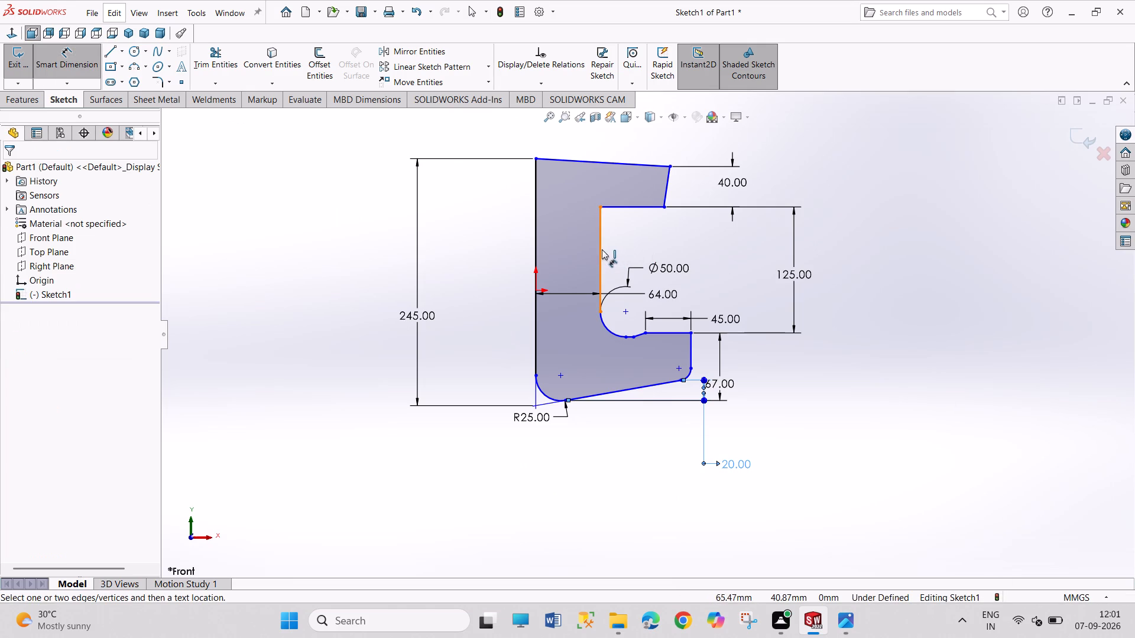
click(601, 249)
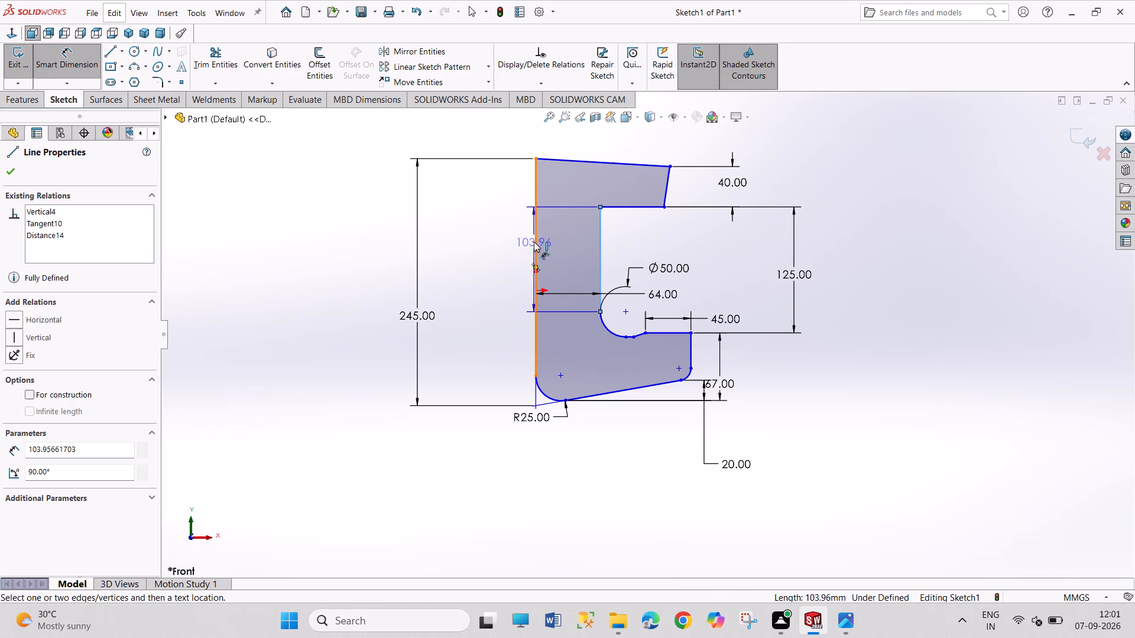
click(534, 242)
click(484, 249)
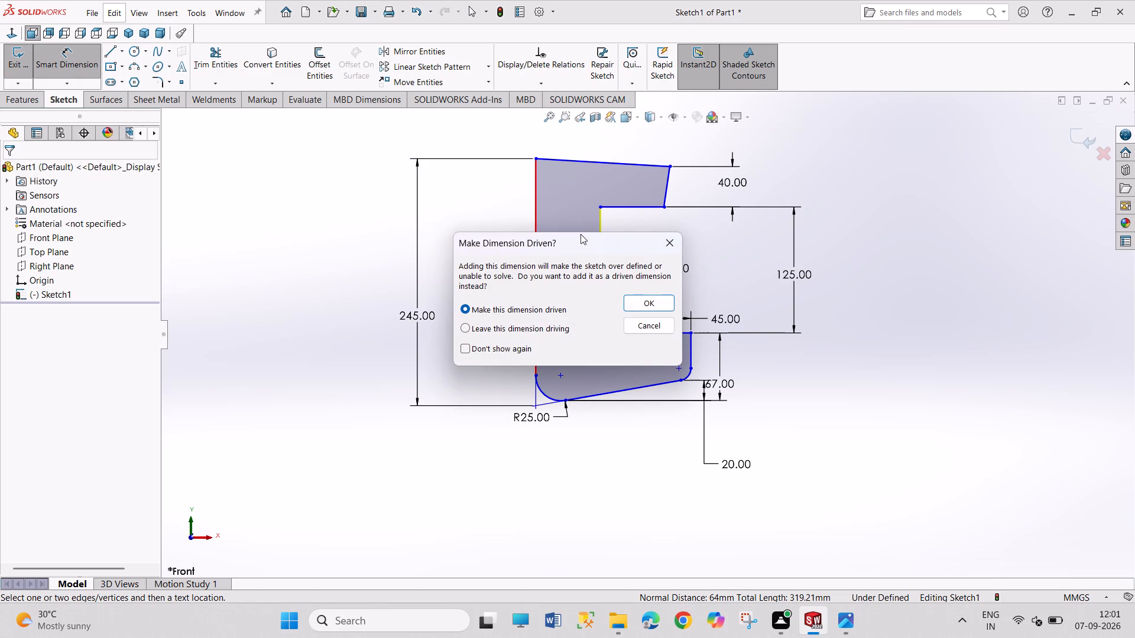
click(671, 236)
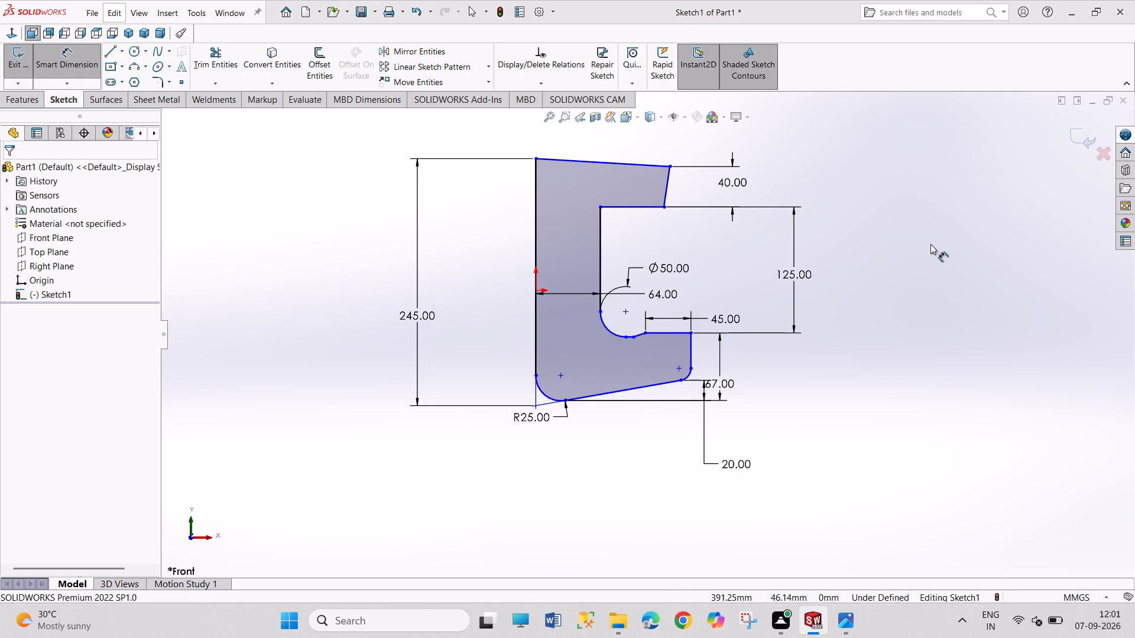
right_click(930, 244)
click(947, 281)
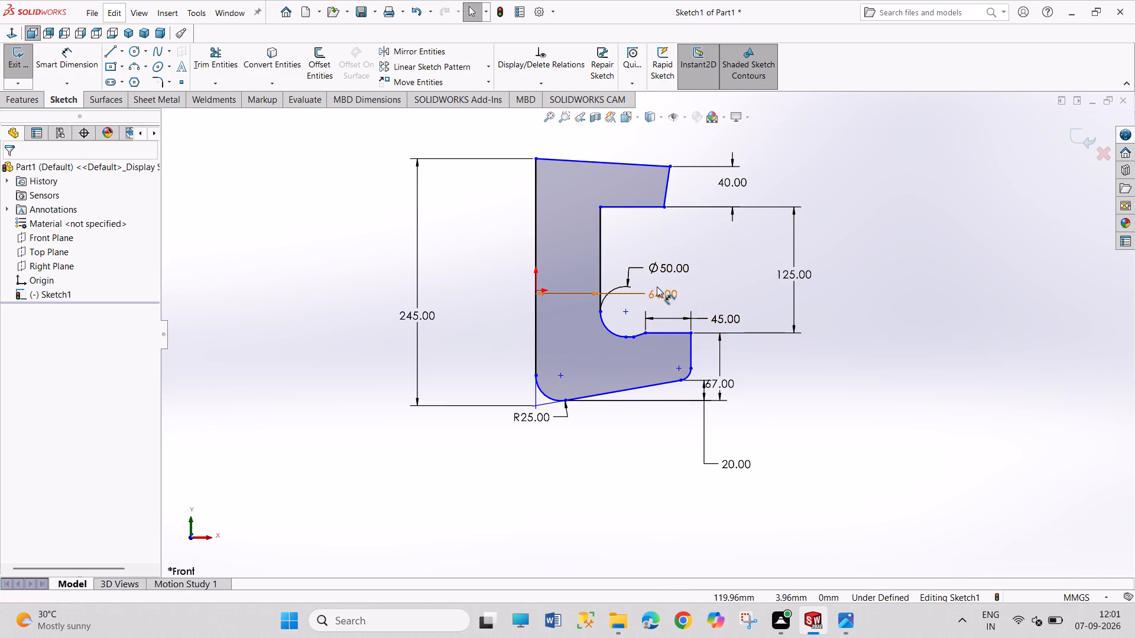
Reposition the 64 mm dimension higher on the profile, above the diameter 50 dimension.
drag(657, 287, 644, 240)
drag(884, 350, 932, 425)
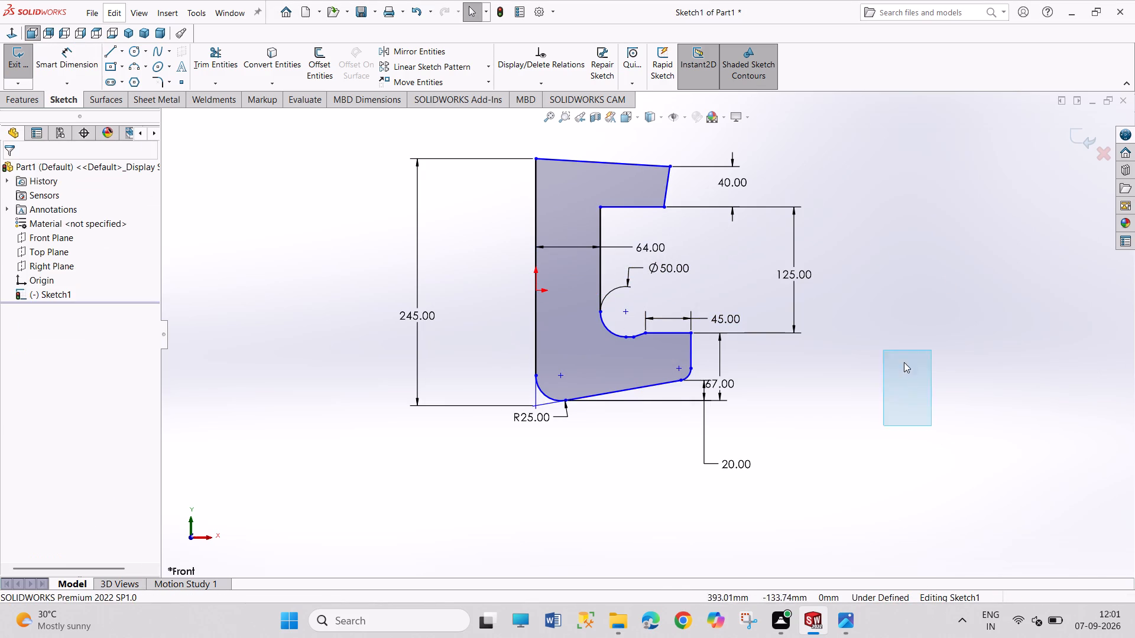
drag(904, 362, 951, 448)
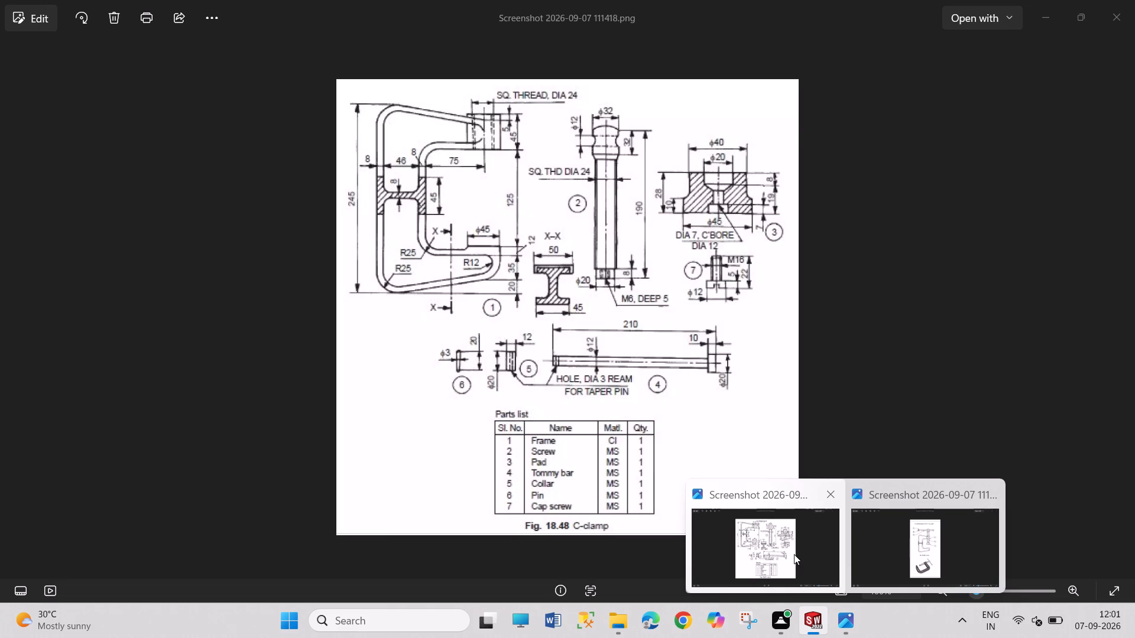
Add a vertical relation to the slanted end line of the upper jaw.
click(668, 191)
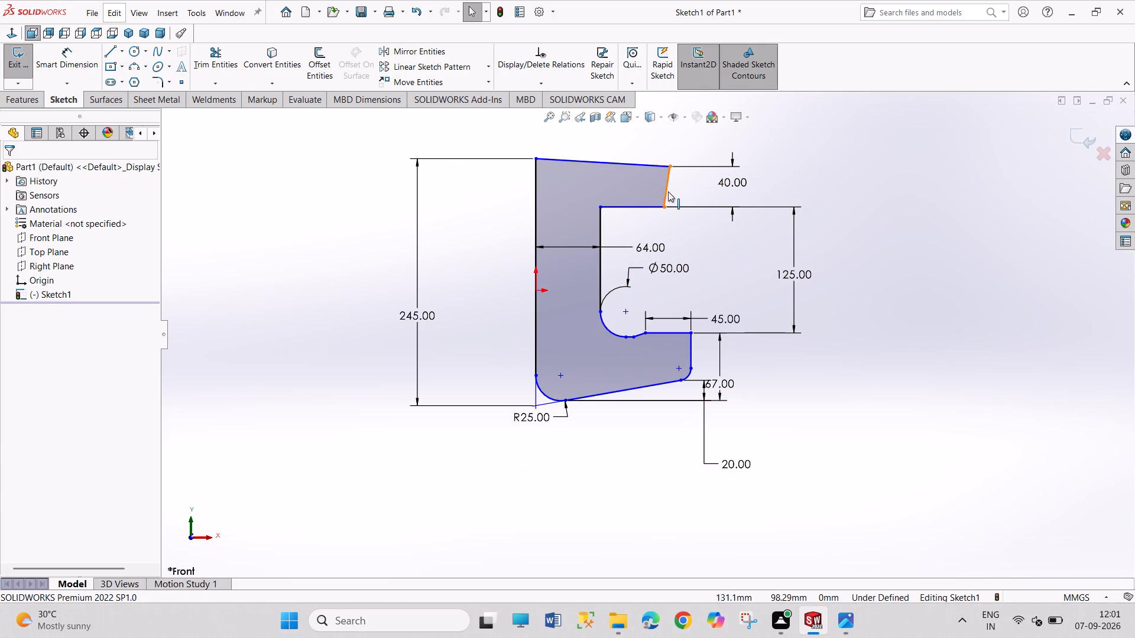
click(722, 141)
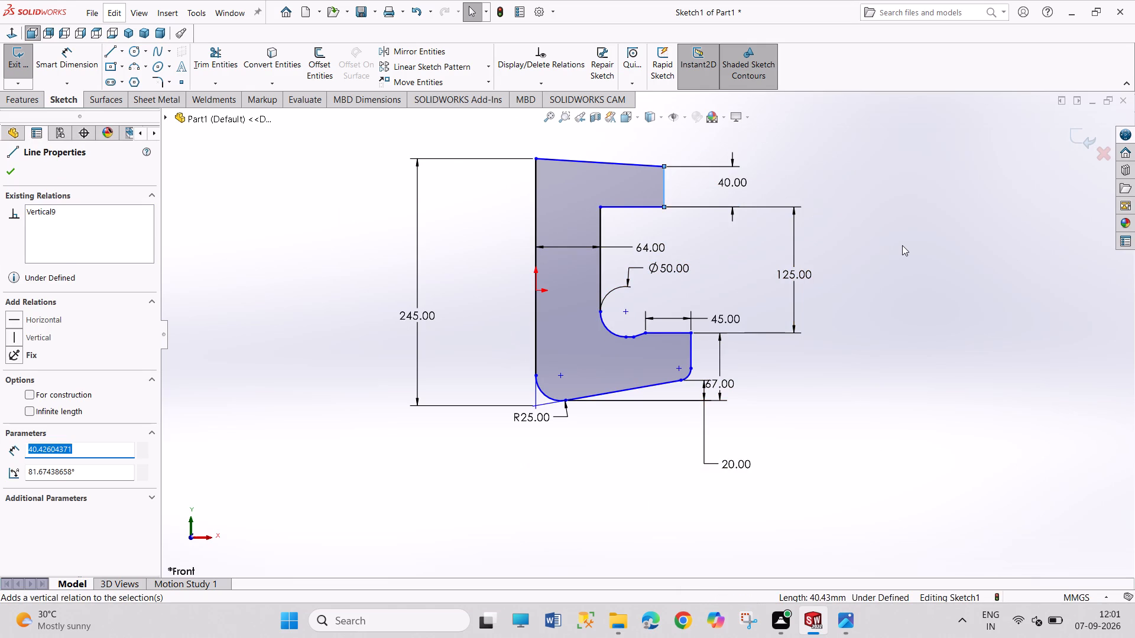
click(902, 246)
Align the upper jaw's lower outer corner with the lower jaw's upper outer corner using a vertical relation.
click(662, 207)
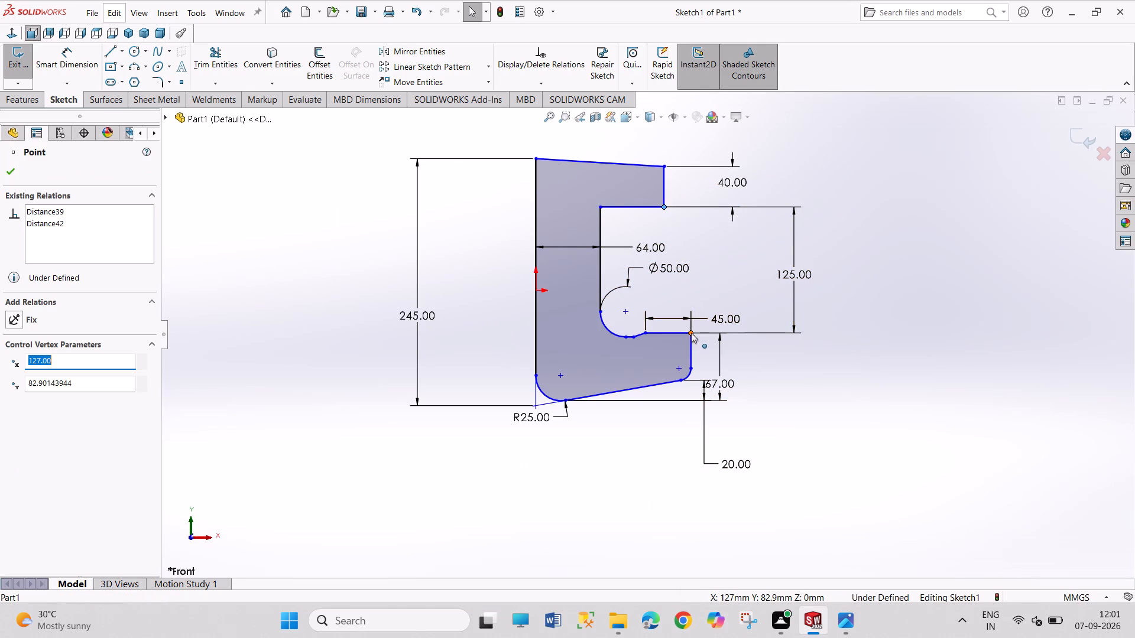
ctrl+click(690, 333)
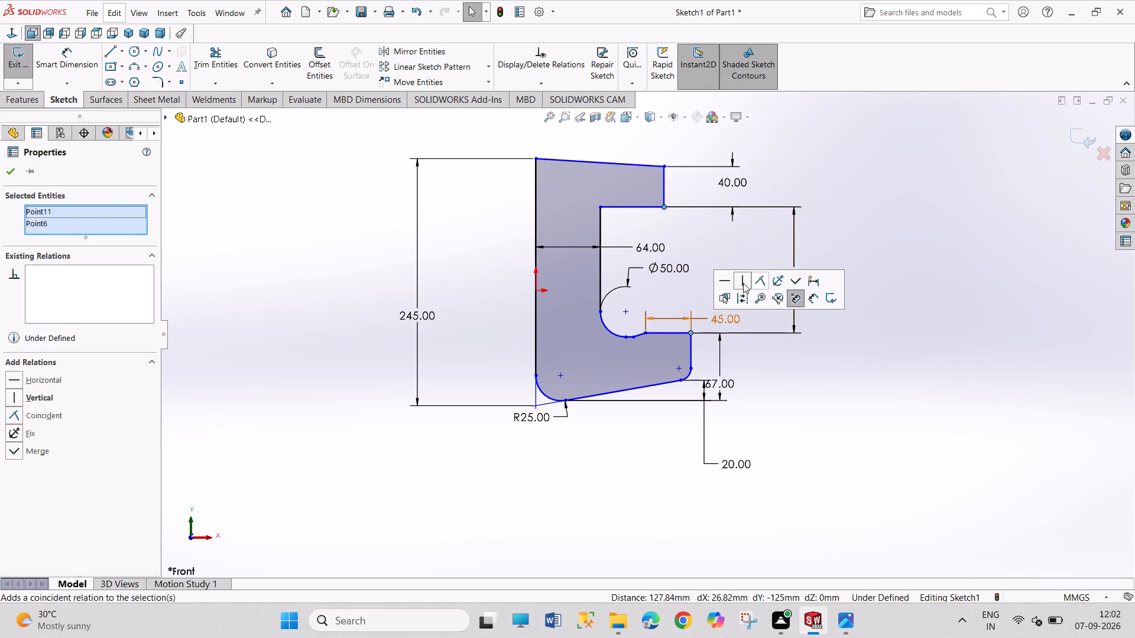
click(743, 283)
drag(915, 237, 974, 343)
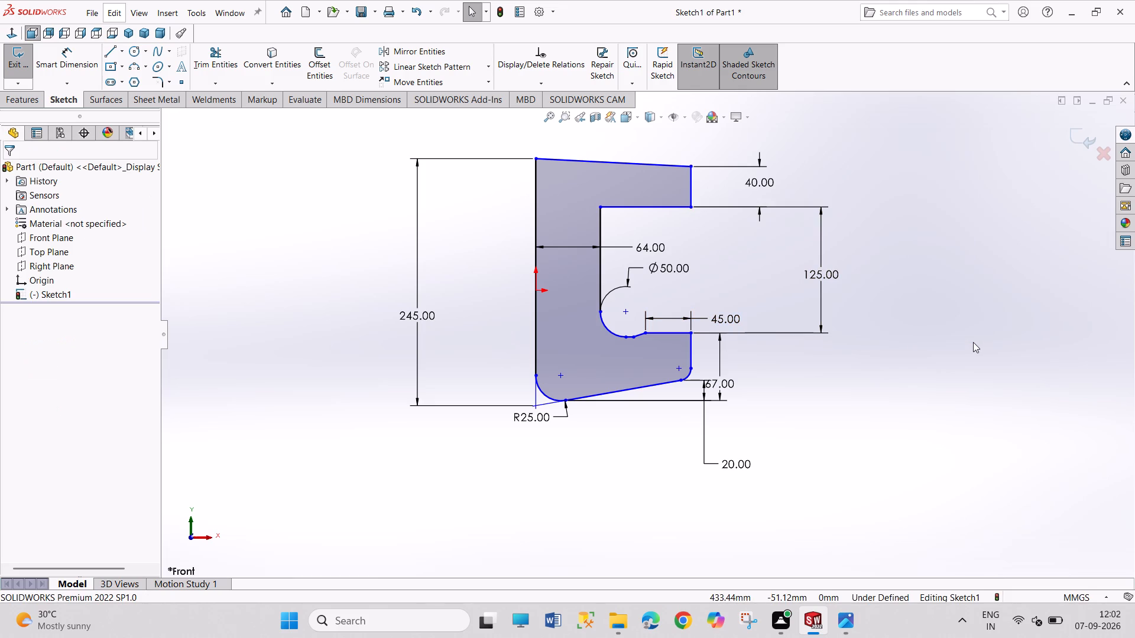
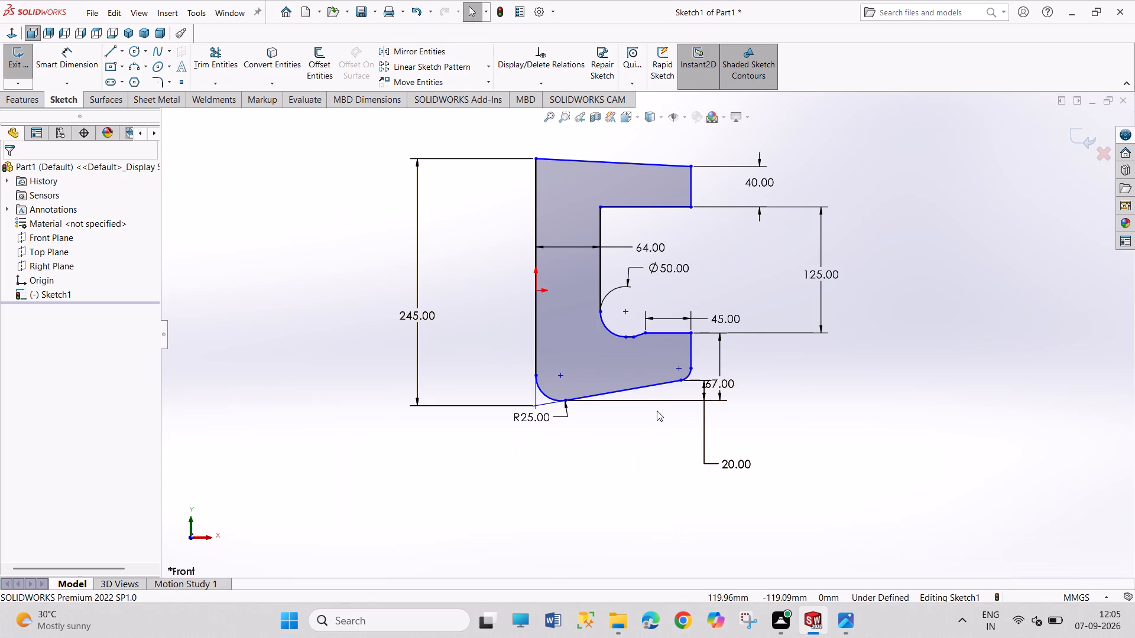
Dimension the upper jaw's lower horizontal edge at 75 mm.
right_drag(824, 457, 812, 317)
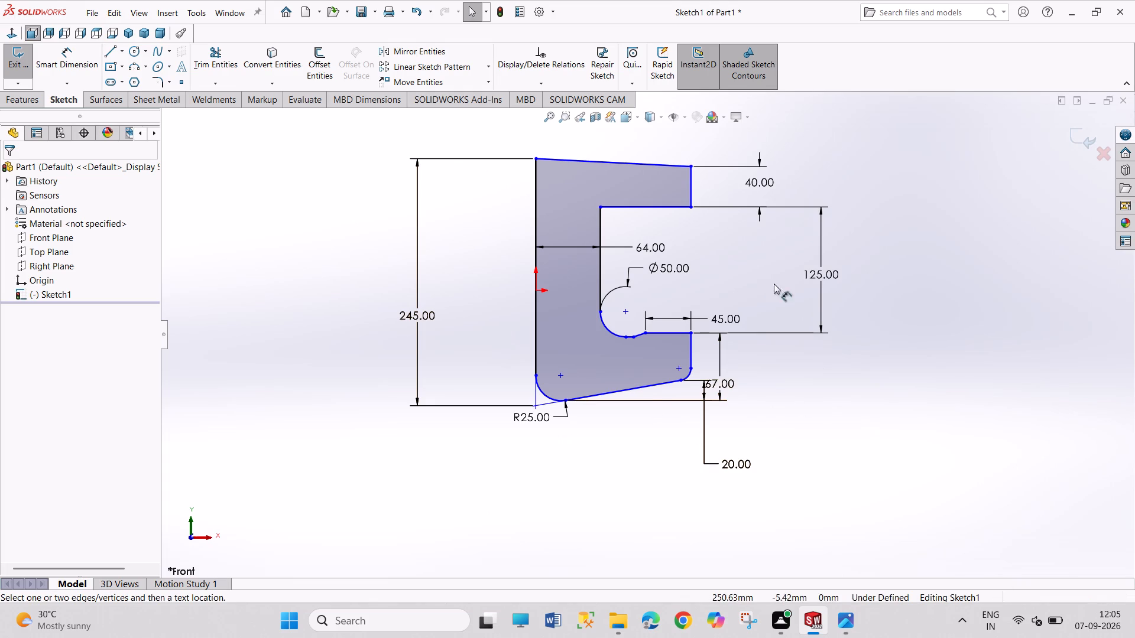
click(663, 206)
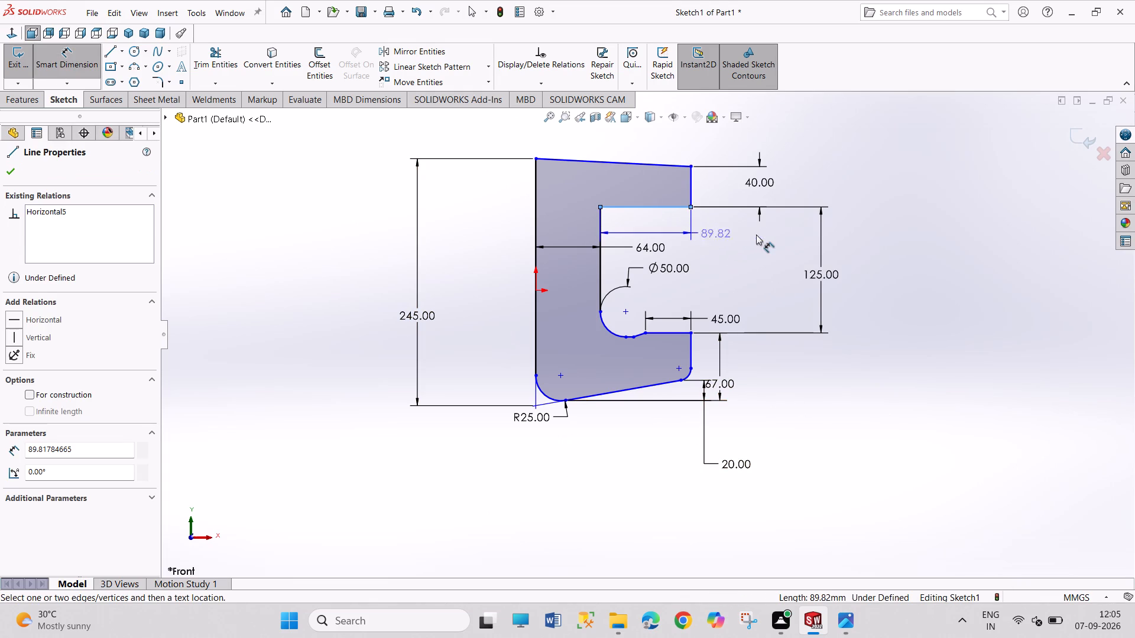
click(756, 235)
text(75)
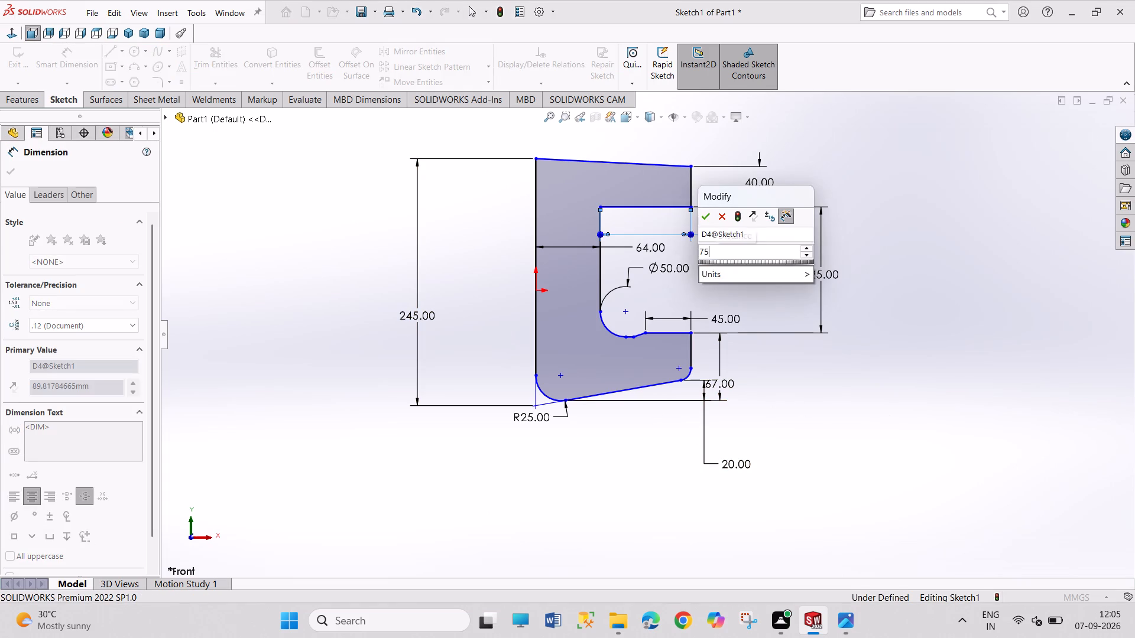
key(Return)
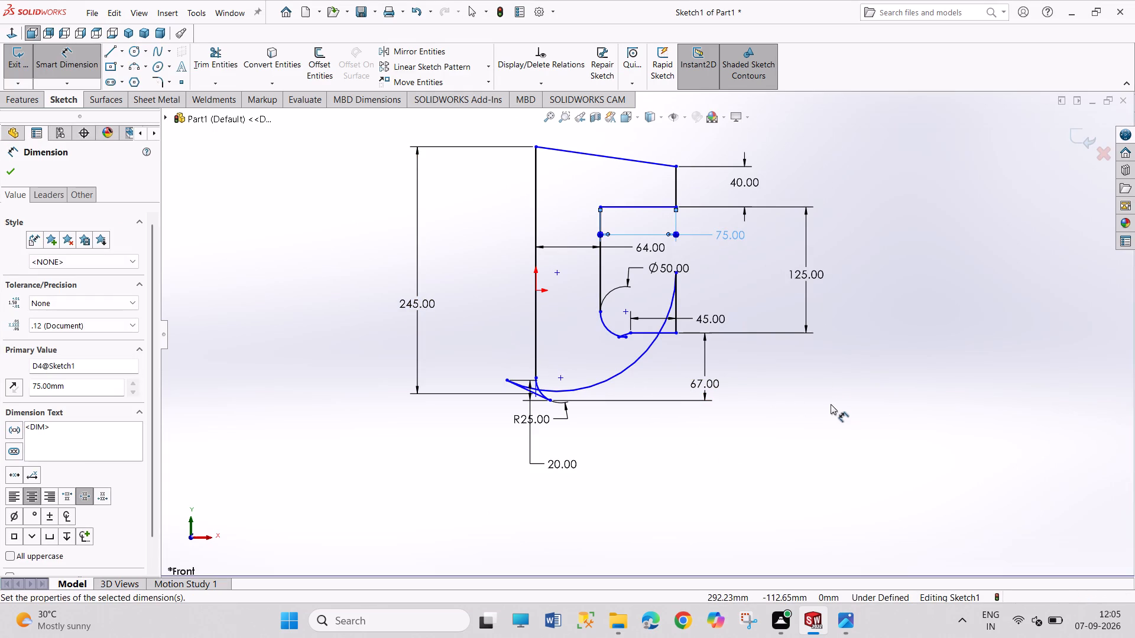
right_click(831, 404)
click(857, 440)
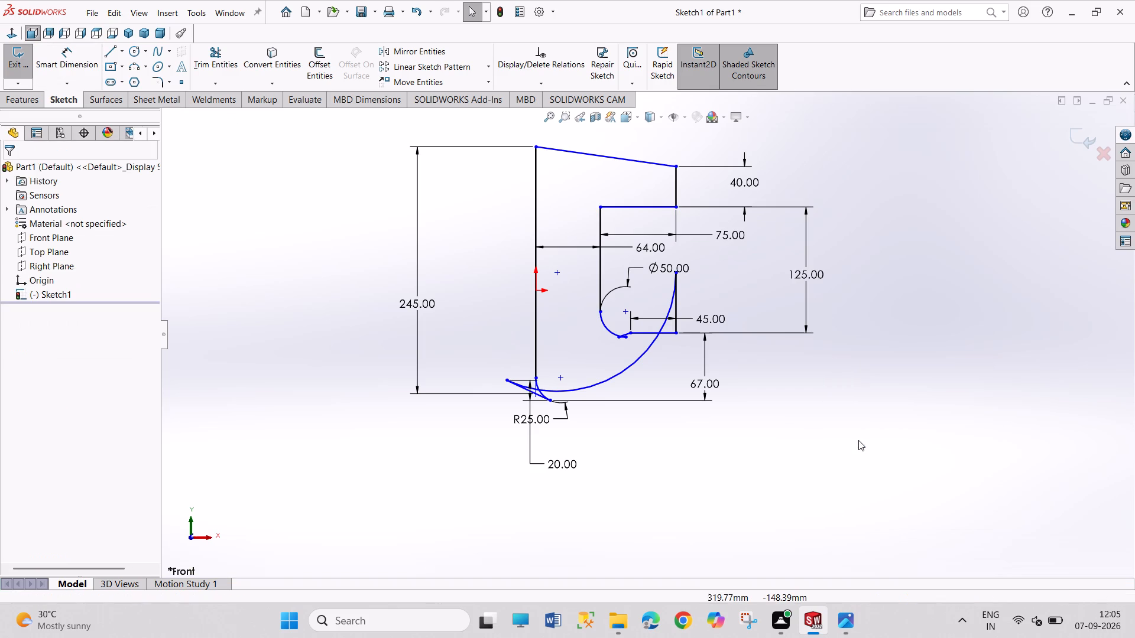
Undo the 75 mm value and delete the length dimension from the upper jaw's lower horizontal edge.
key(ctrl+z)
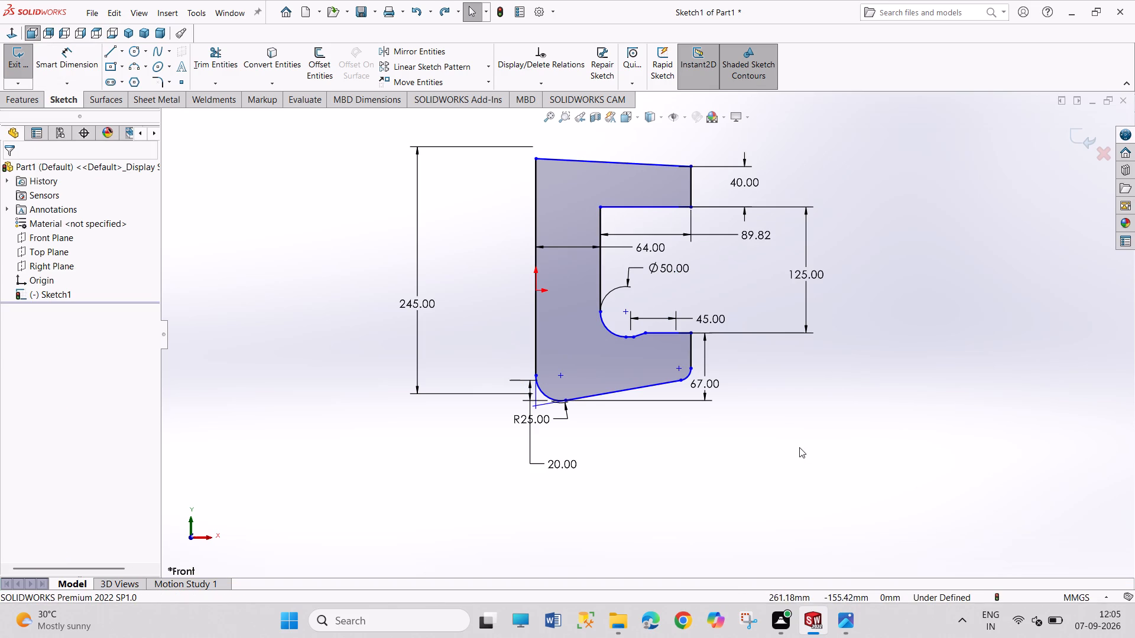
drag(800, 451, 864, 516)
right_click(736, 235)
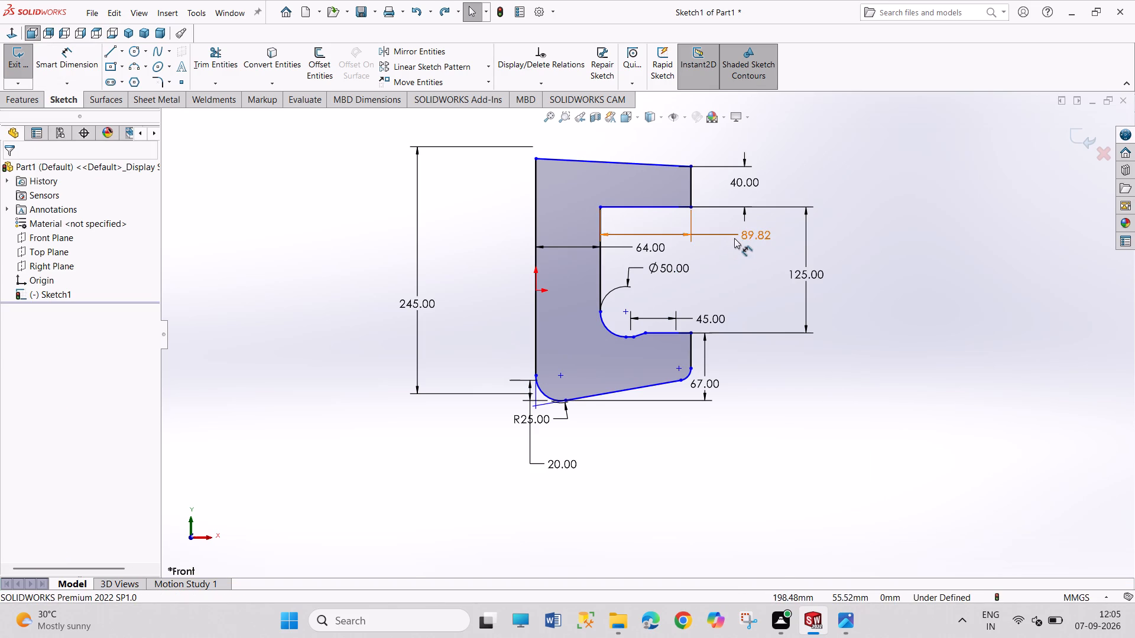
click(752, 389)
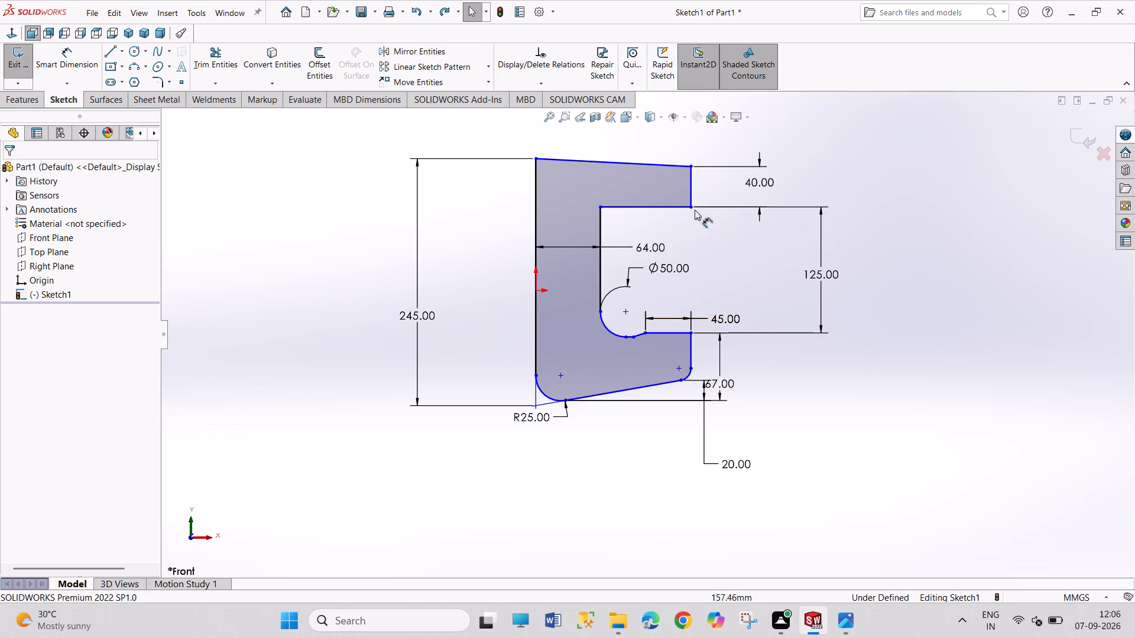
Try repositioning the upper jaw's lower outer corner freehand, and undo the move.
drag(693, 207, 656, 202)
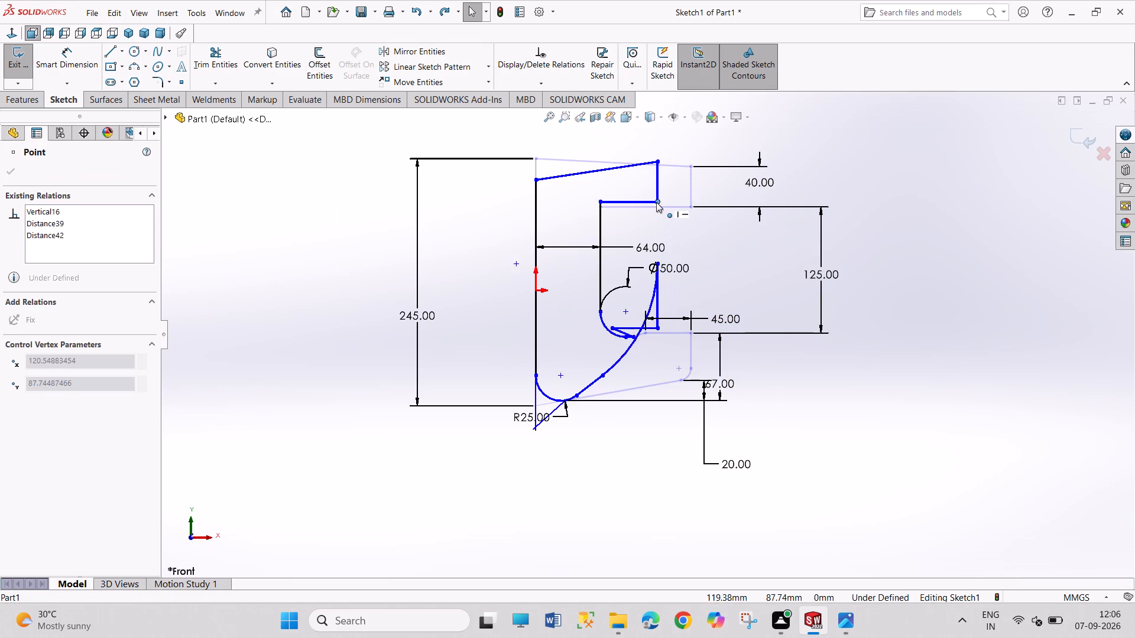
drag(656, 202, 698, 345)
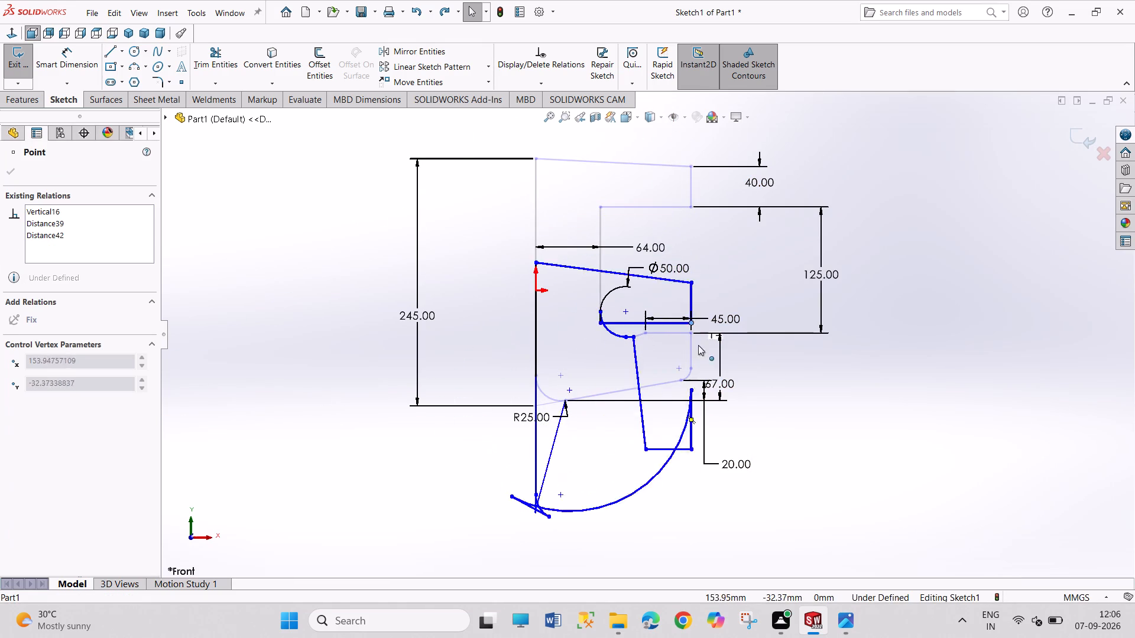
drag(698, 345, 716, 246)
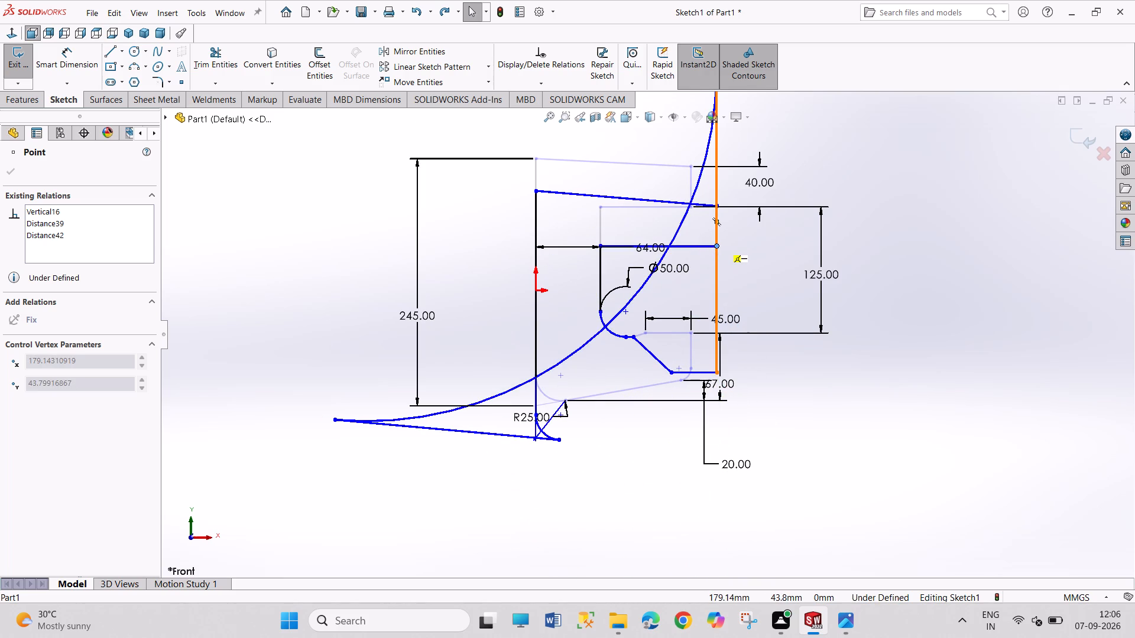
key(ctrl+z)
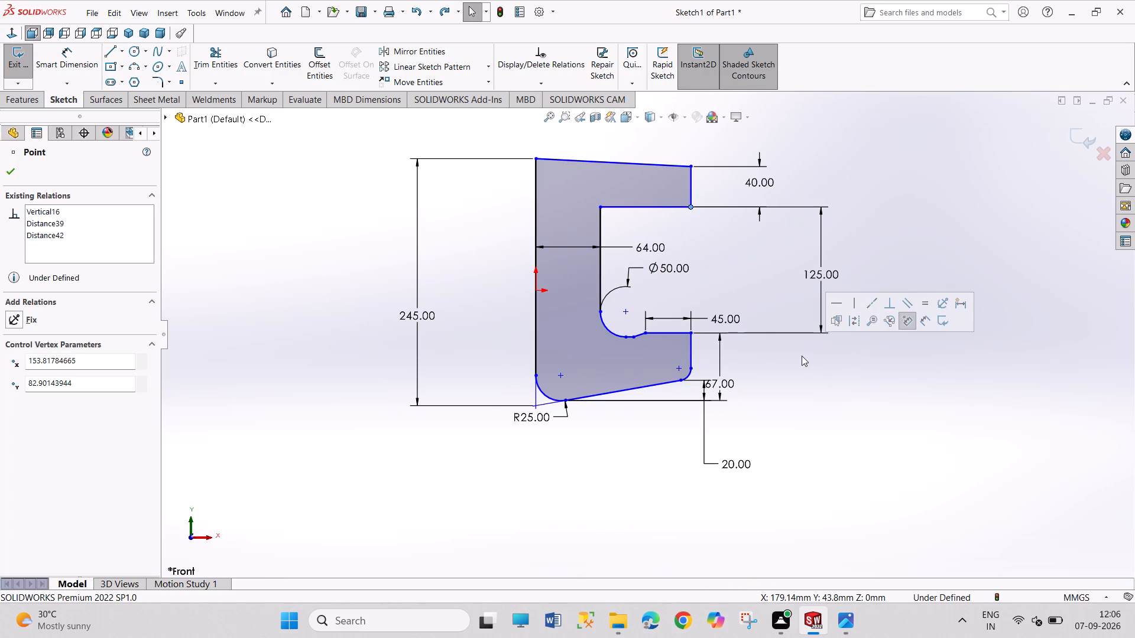
Delete the vertical relation linking the upper jaw's lower outer corner to the lower jaw's upper outer corner.
click(693, 206)
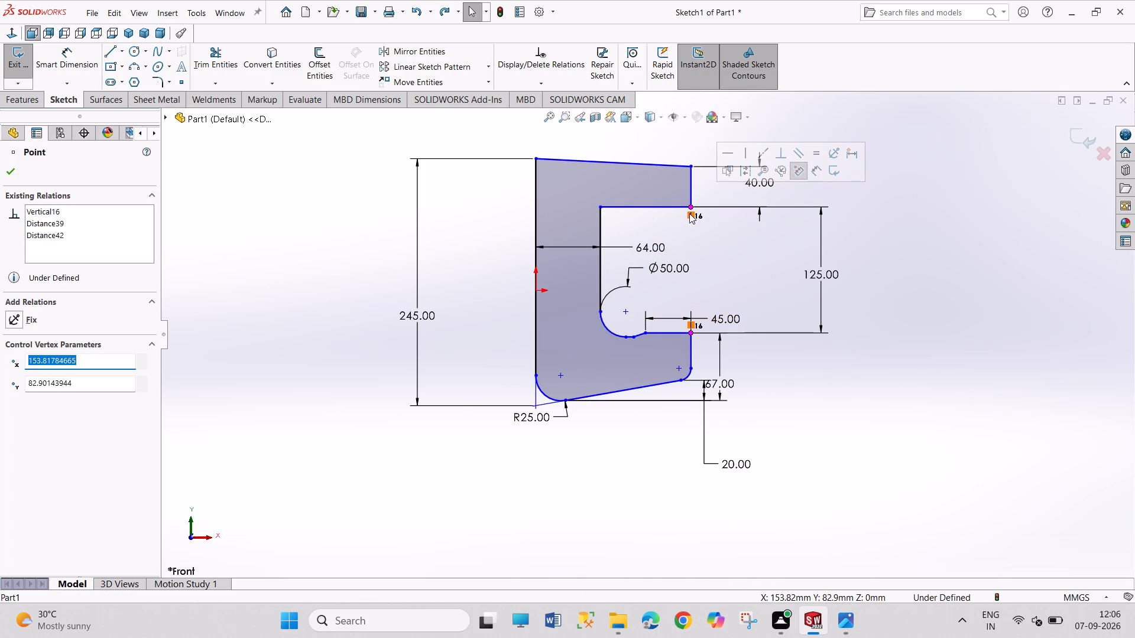
right_click(689, 213)
click(734, 369)
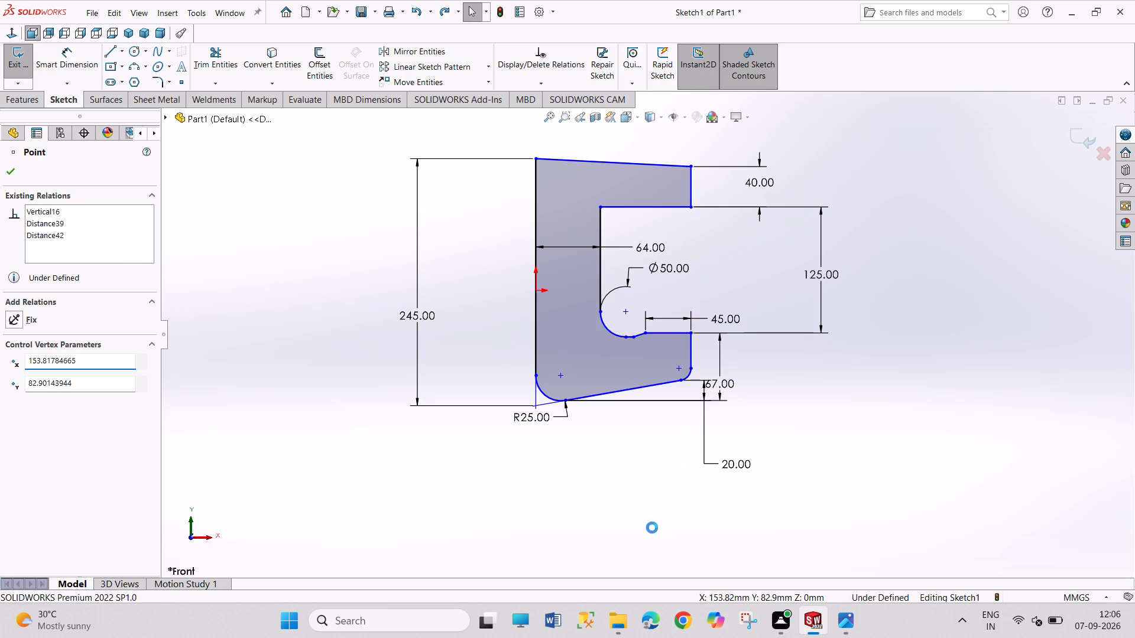
Dimension the upper jaw's lower horizontal edge, try 75 mm as its length, and undo that value change.
right_drag(652, 528, 650, 418)
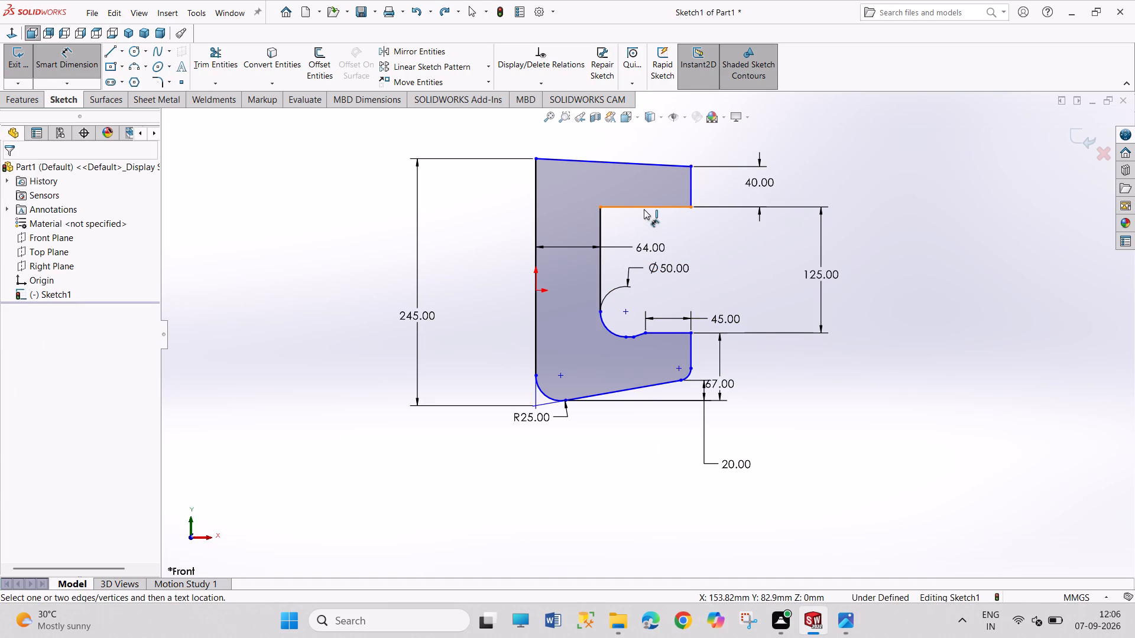
click(644, 209)
click(644, 220)
text(75)
key(Return)
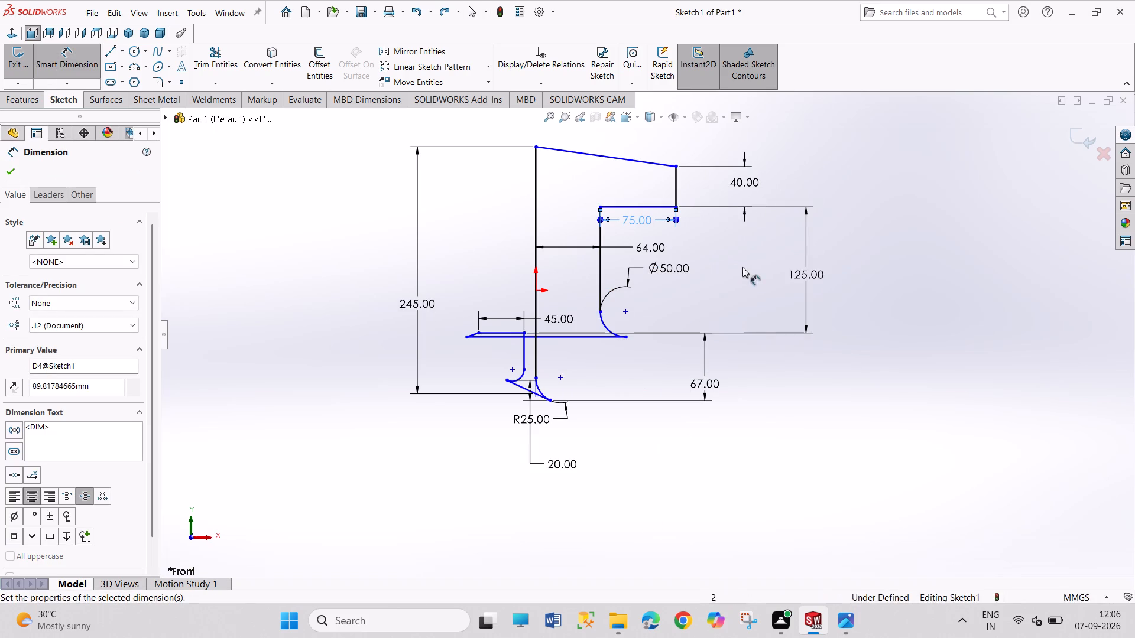
right_click(858, 406)
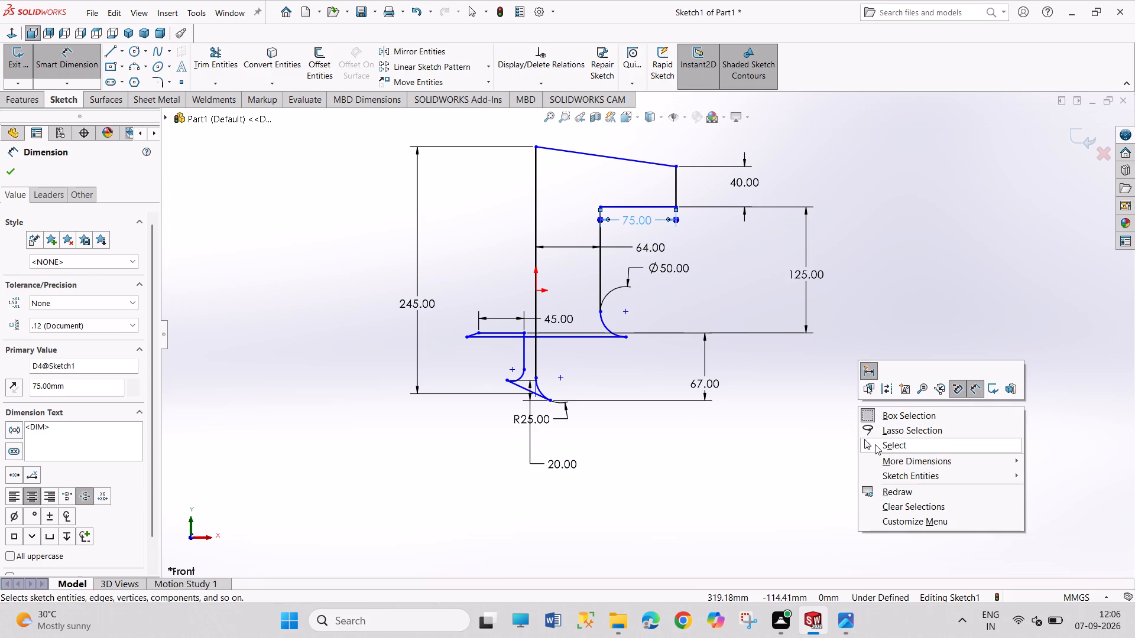
click(875, 444)
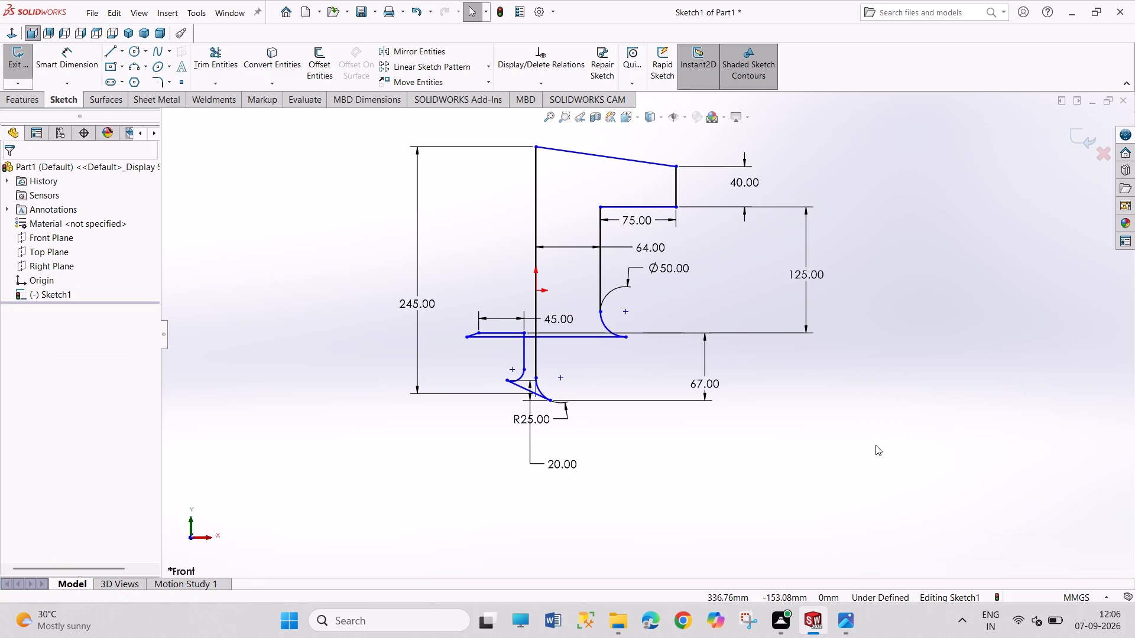
key(ctrl+z)
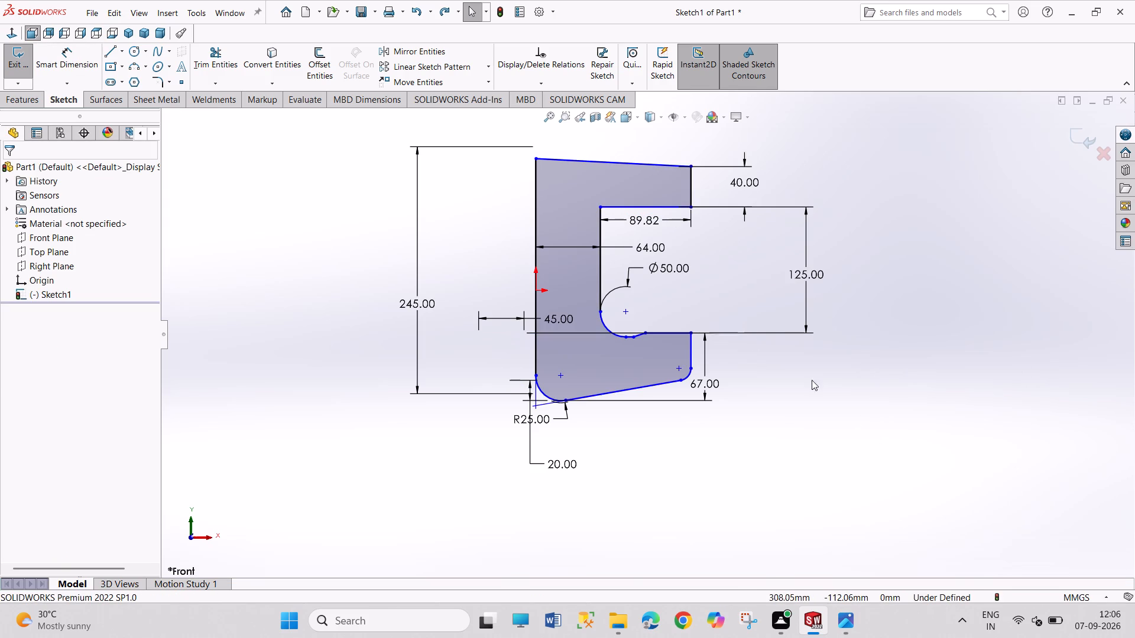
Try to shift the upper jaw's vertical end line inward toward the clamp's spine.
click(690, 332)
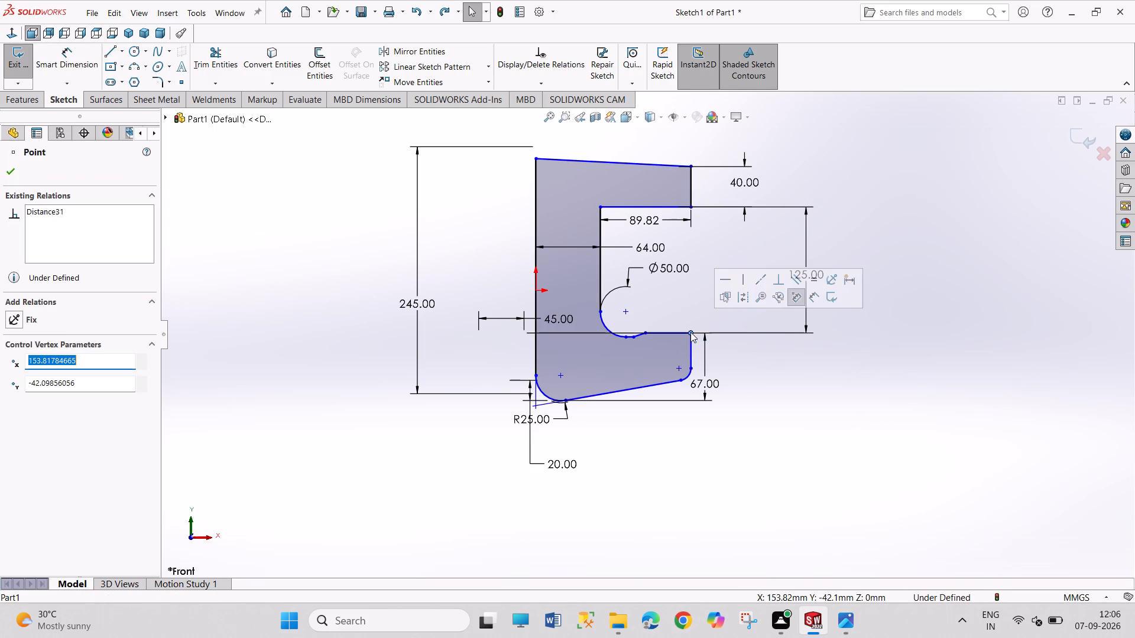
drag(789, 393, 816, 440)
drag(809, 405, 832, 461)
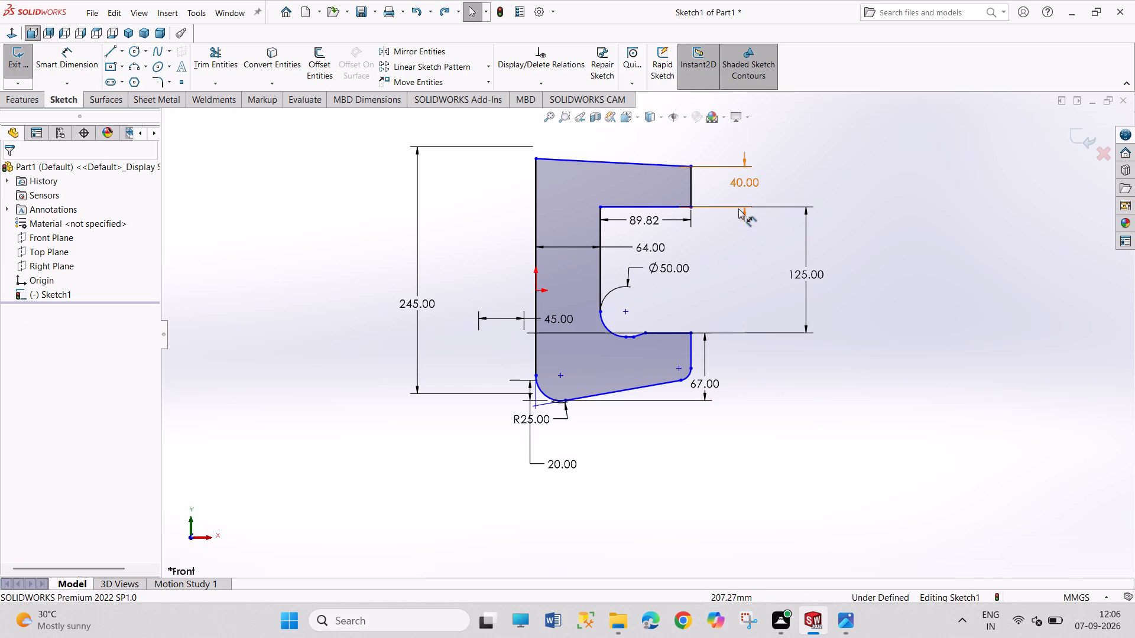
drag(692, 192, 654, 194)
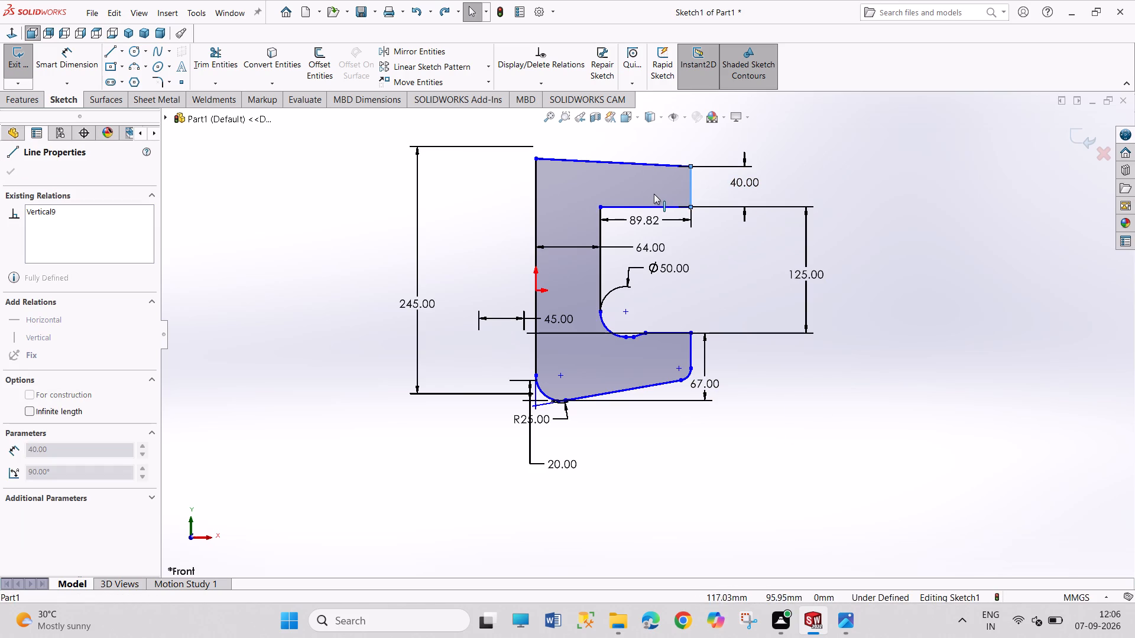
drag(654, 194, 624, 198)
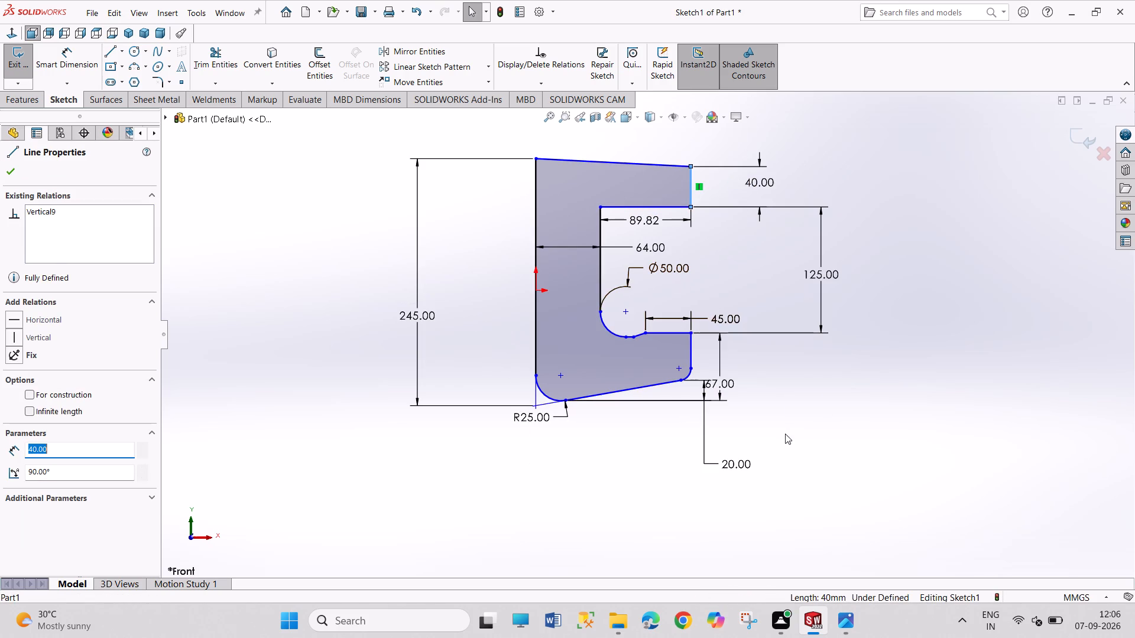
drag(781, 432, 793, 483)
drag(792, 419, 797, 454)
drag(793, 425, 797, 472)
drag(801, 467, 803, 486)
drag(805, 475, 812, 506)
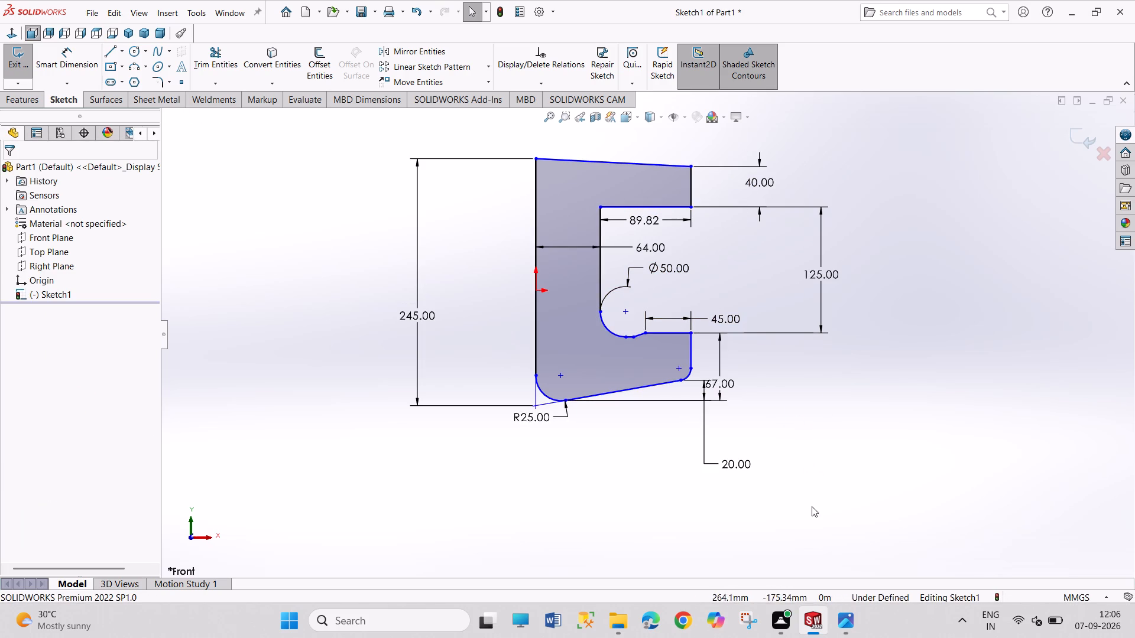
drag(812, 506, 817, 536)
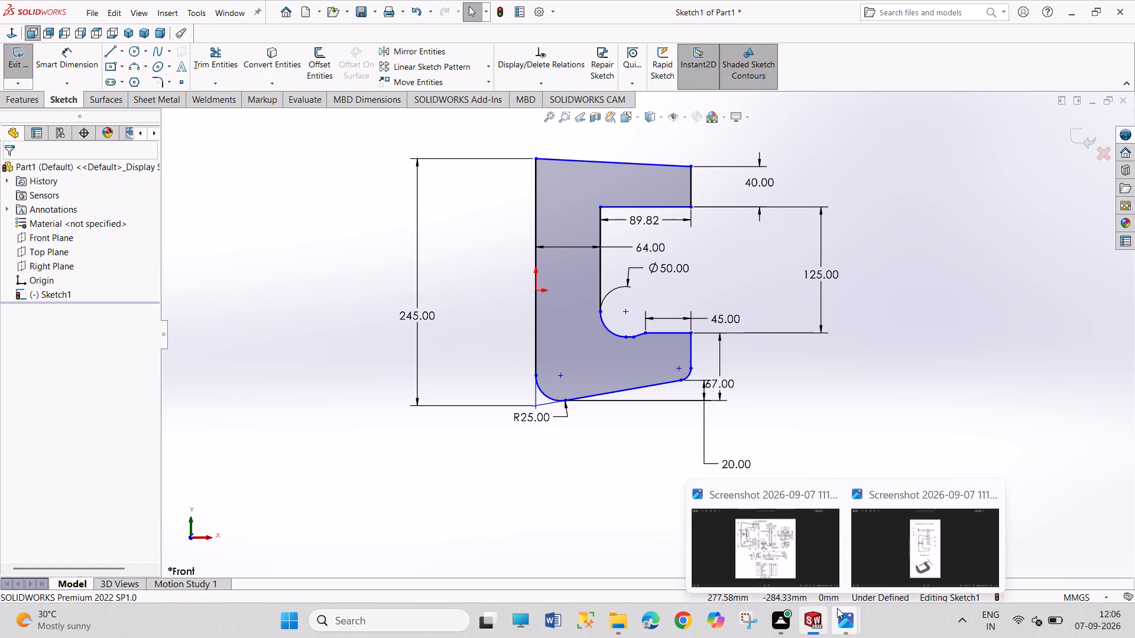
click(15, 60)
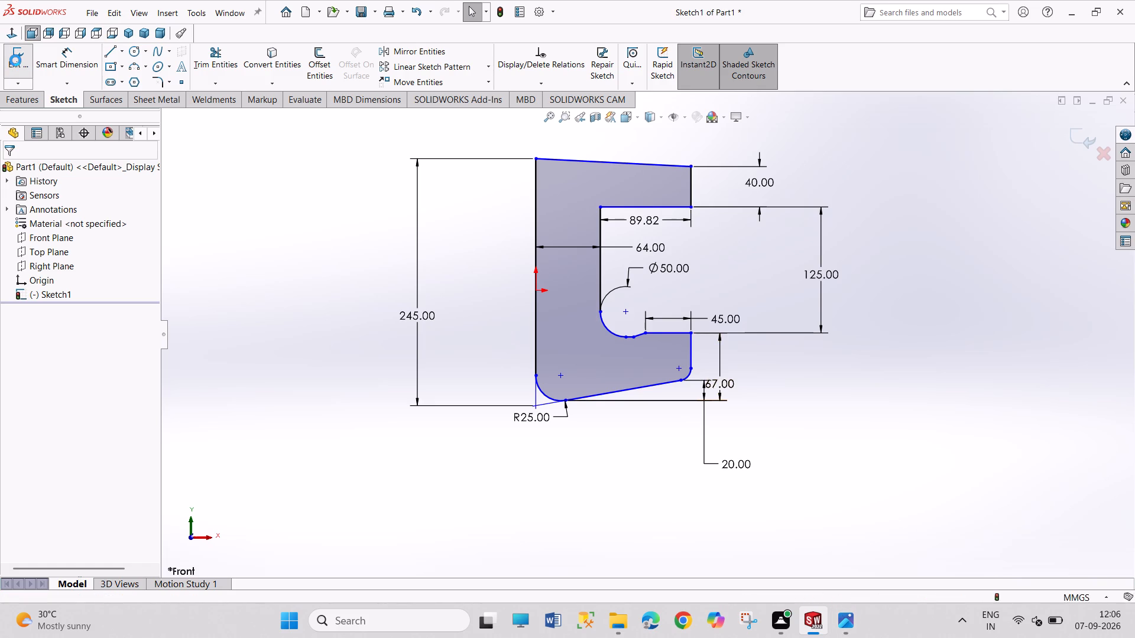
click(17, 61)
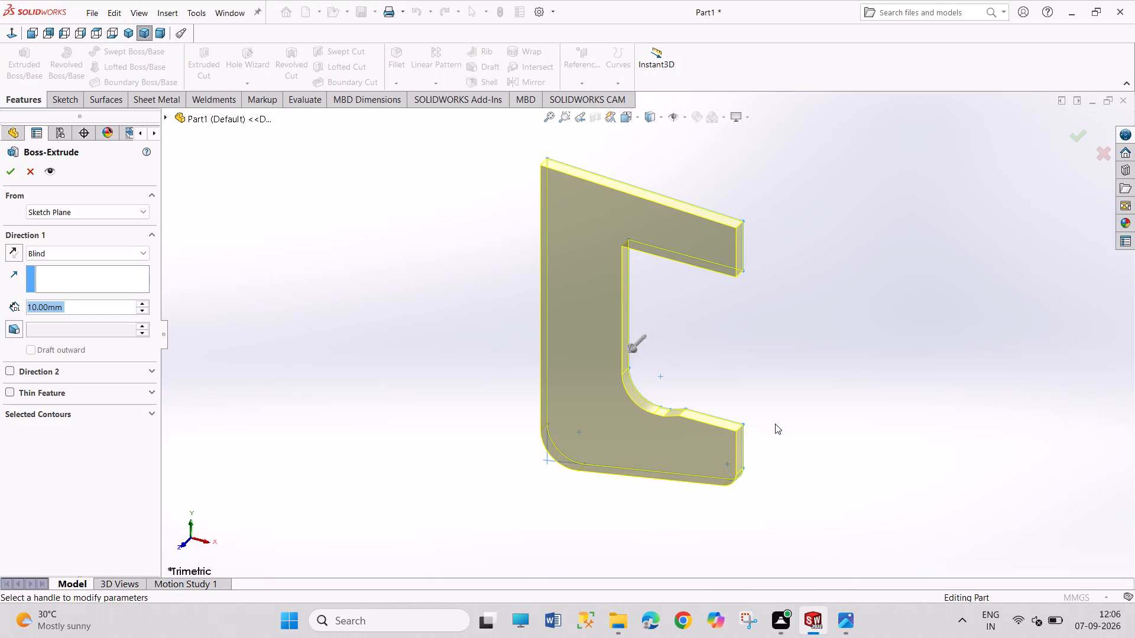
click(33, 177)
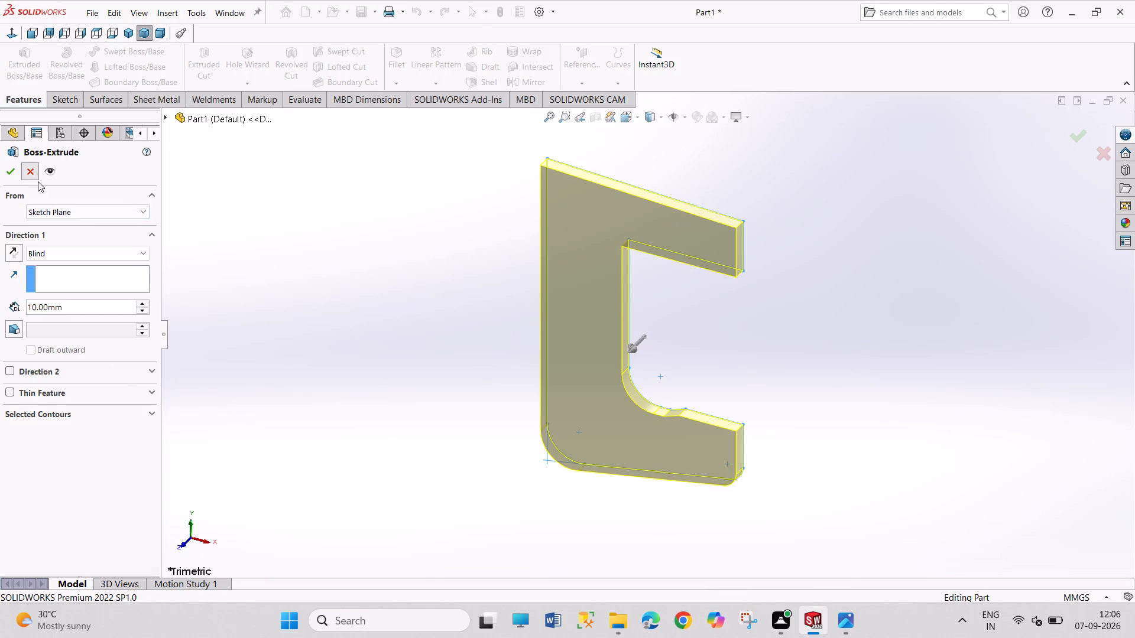
Reopen the clamp profile sketch for editing.
right_click(611, 466)
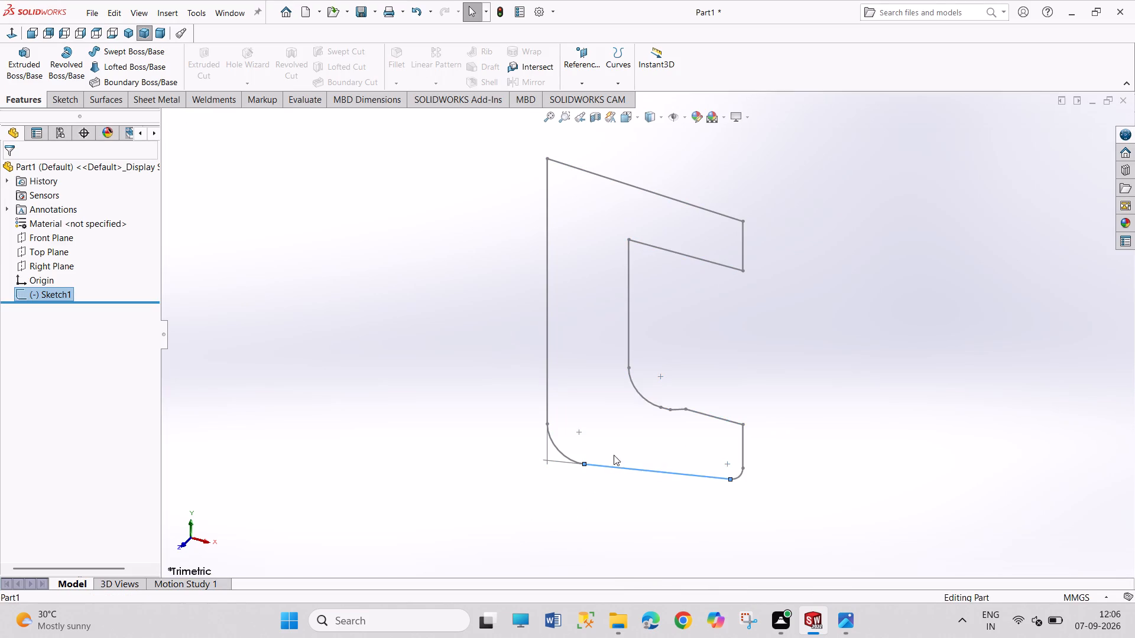
click(620, 392)
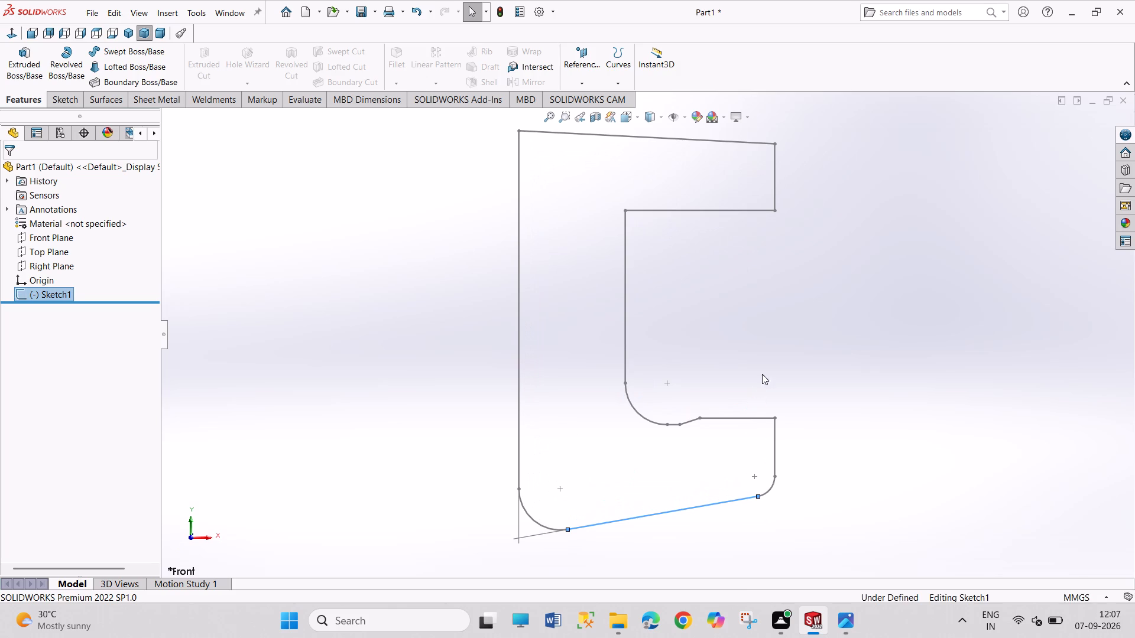
Reposition the diameter 50 dimension beside its arc and the 245 mm dimension closer to the profile's long vertical edge.
drag(754, 305, 718, 321)
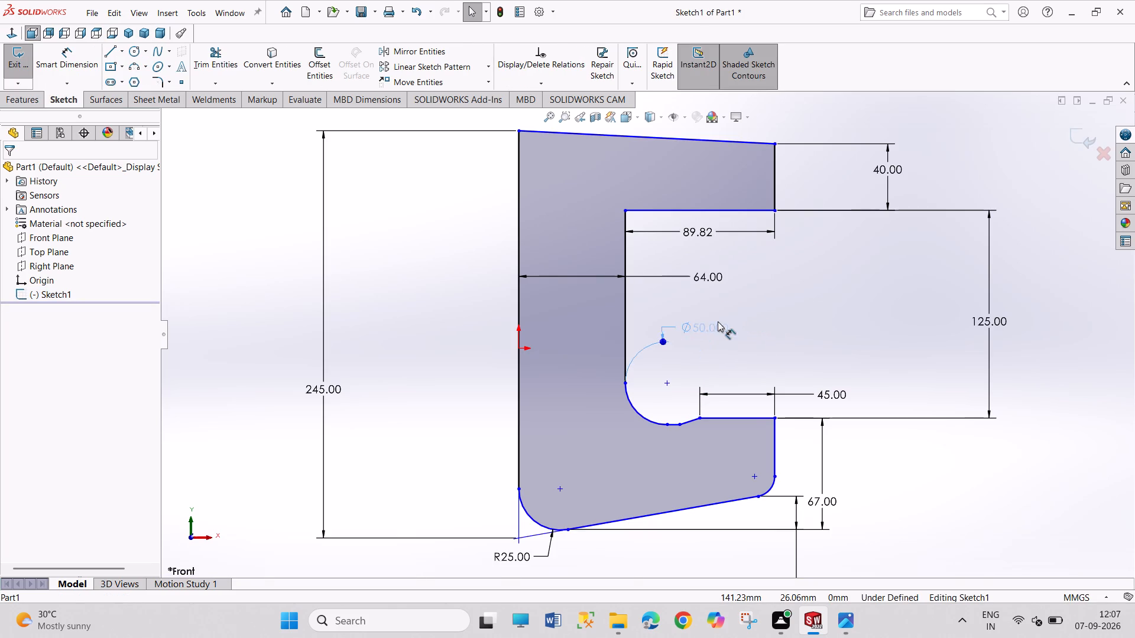
drag(718, 321, 674, 383)
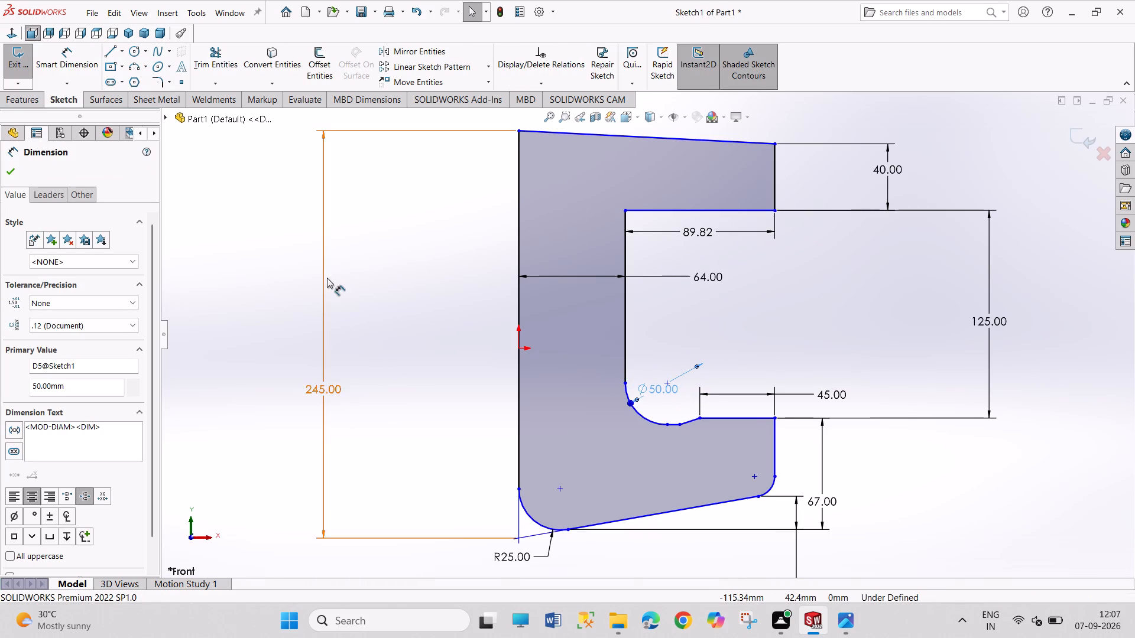
drag(327, 278, 350, 271)
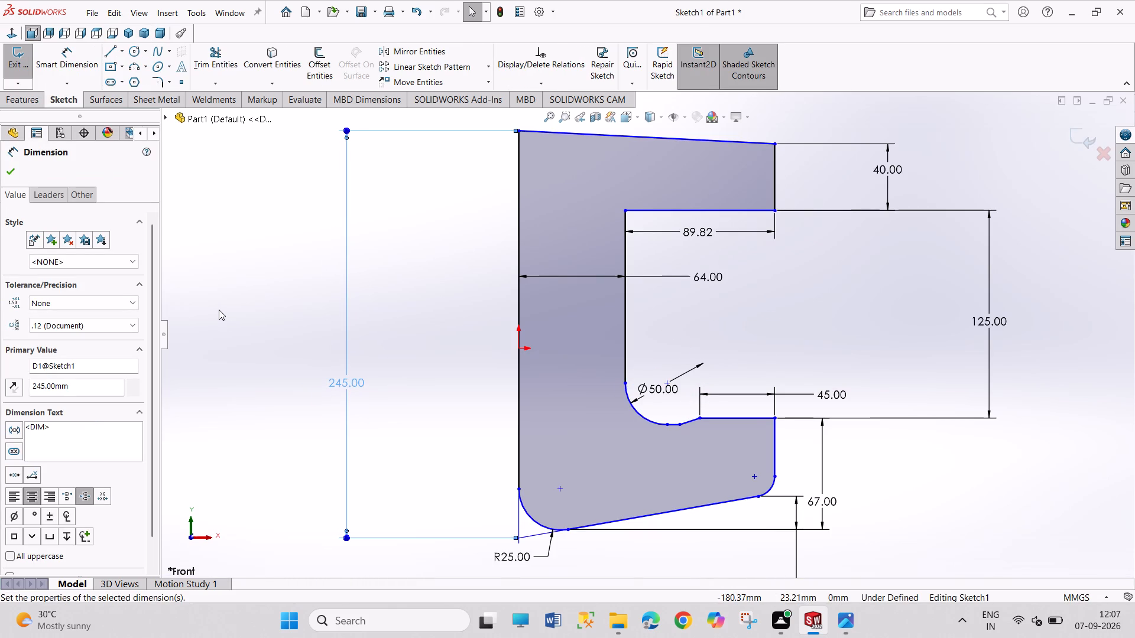
right_click(219, 310)
click(202, 343)
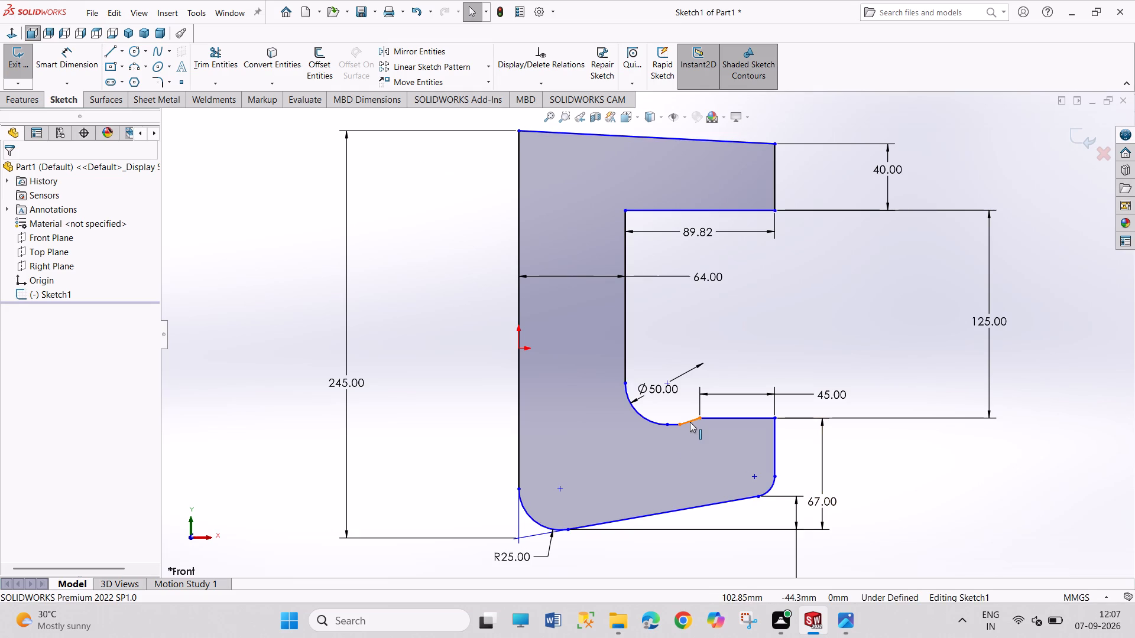
Delete the short slanted line joining the inner arc's end to the lower jaw's horizontal edge.
right_click(690, 422)
click(746, 577)
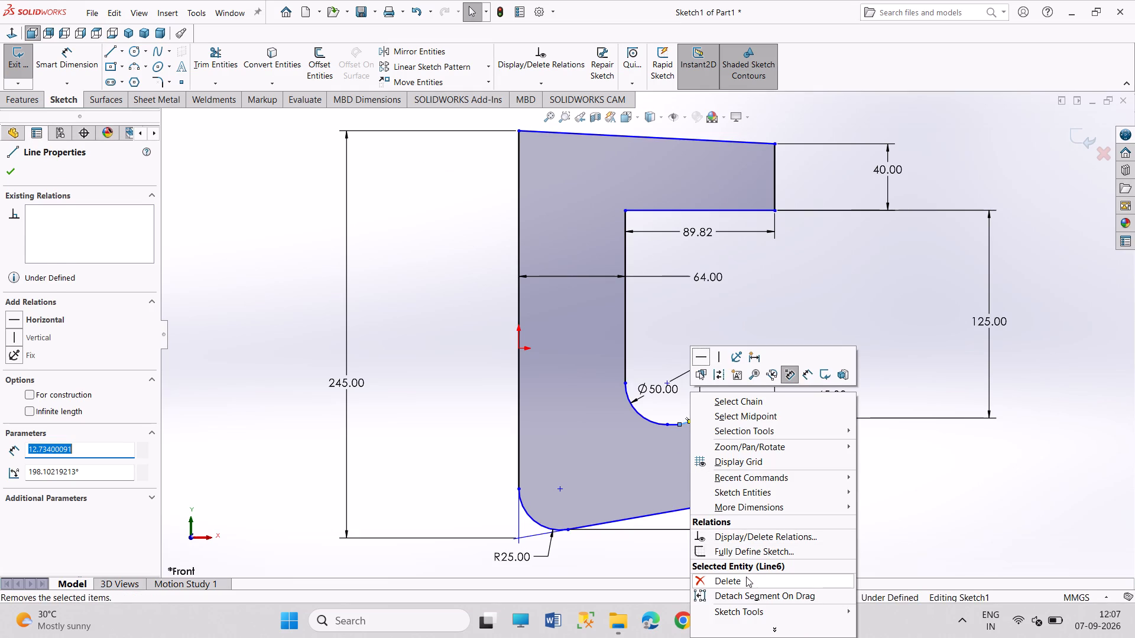
Delete the 45 mm horizontal line on the lower jaw together with its attached dimensions.
right_click(736, 421)
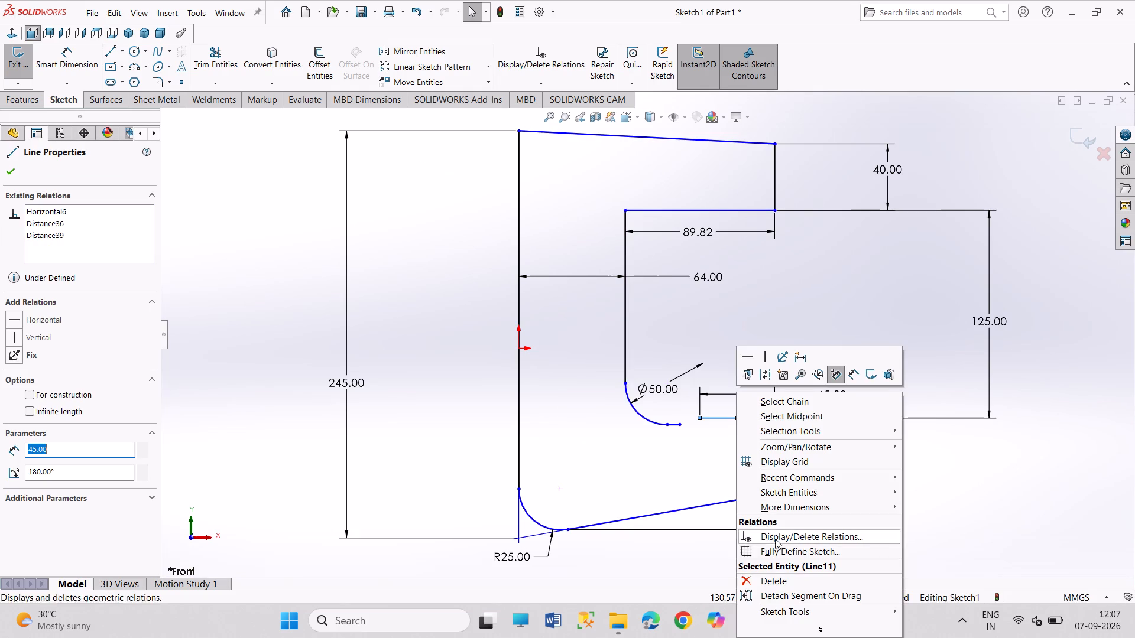
click(777, 574)
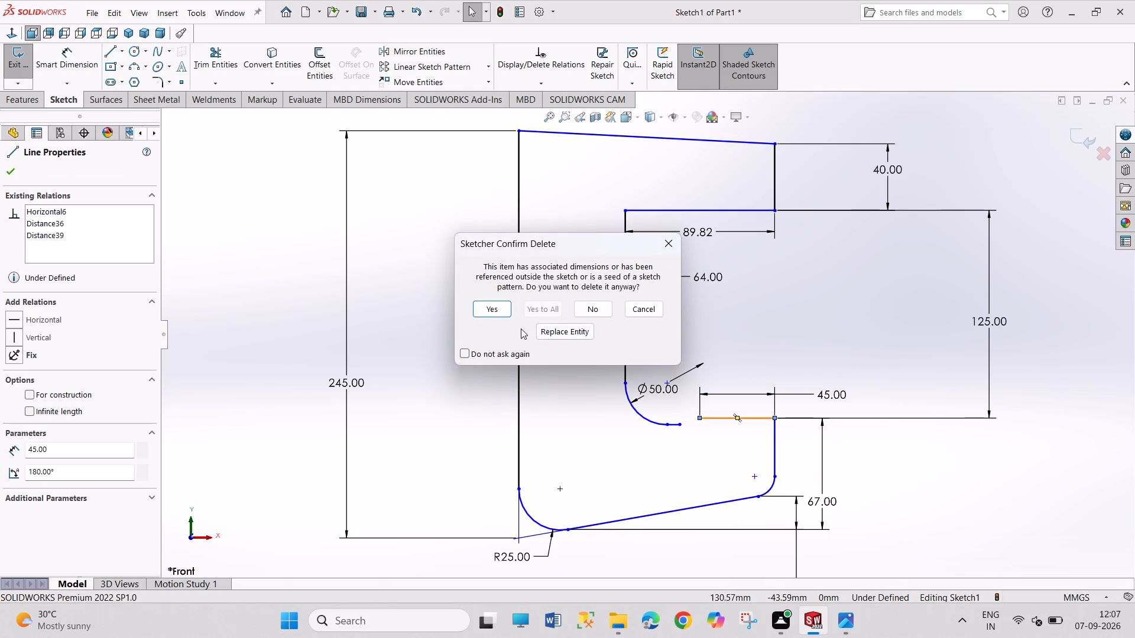
click(499, 307)
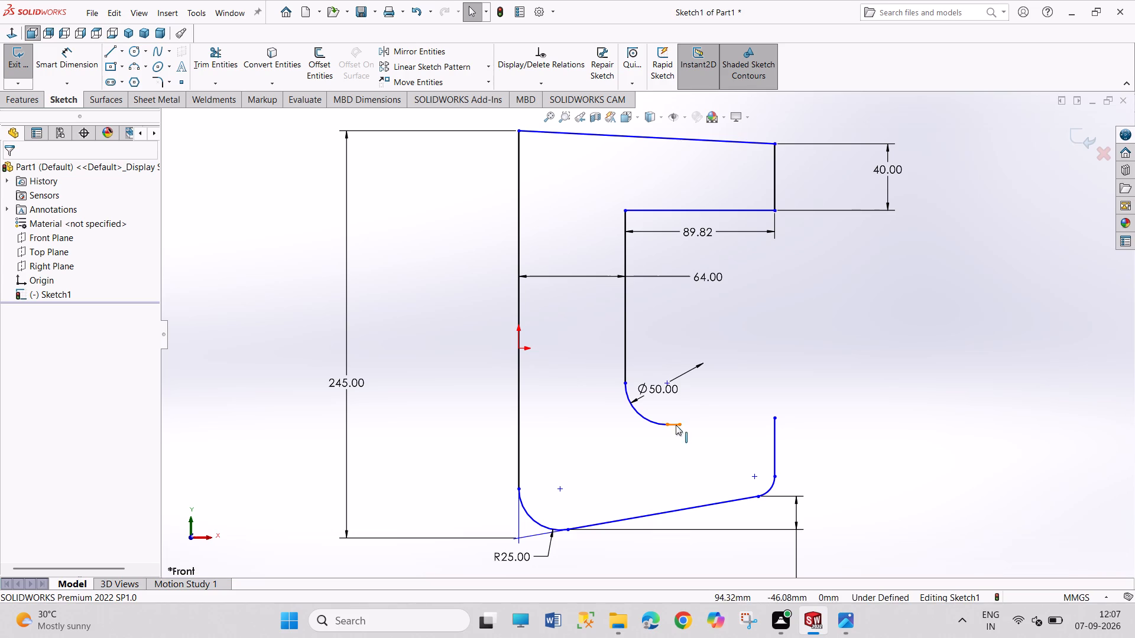
Extend the inner arc's short horizontal line to the lower jaw's vertical end line, closing the profile, and lower that shared corner slightly.
drag(680, 426, 718, 428)
drag(718, 428, 776, 418)
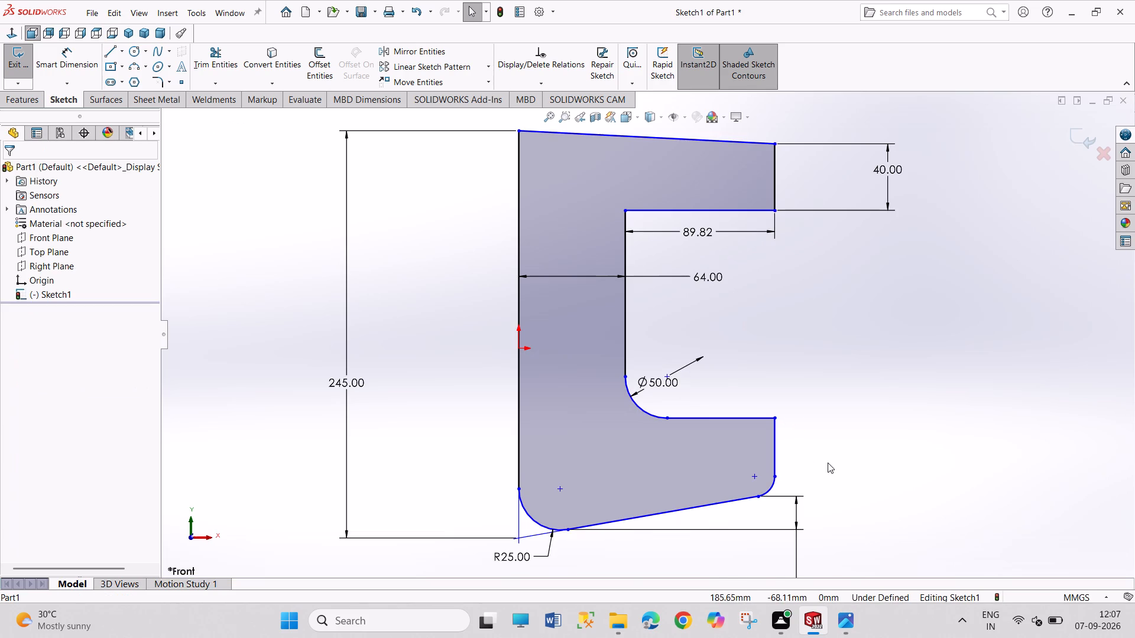
click(828, 464)
click(776, 419)
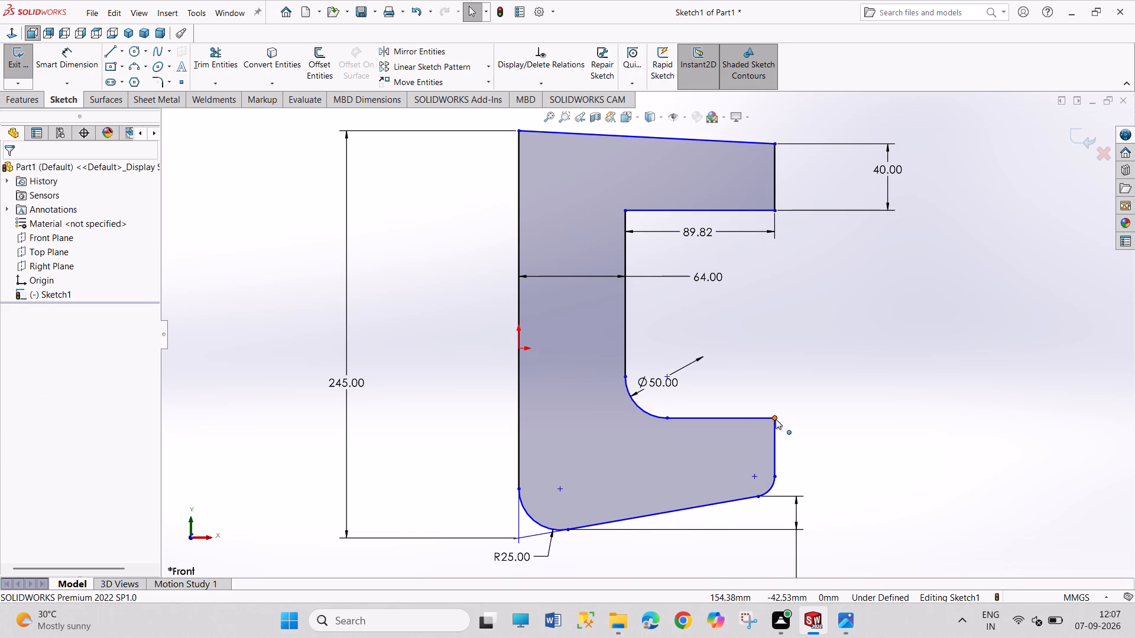
click(796, 445)
drag(777, 418, 775, 425)
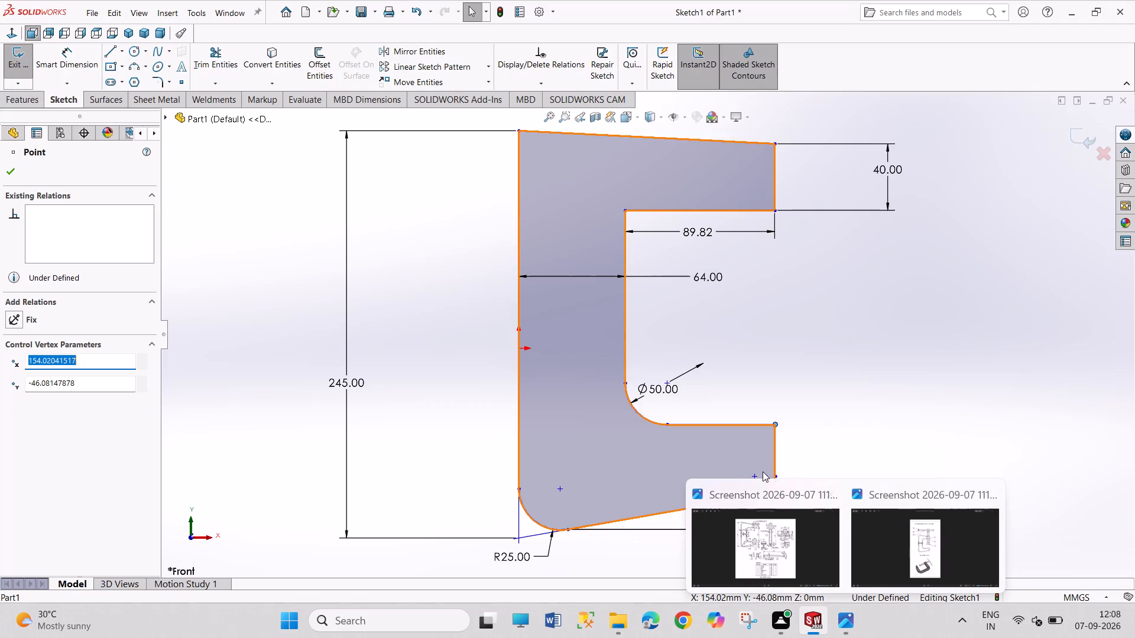
Reposition the 20 mm height dimension beside the lower jaw's sloped edge.
scroll(854, 453, down, 3)
scroll(727, 502, up, 4)
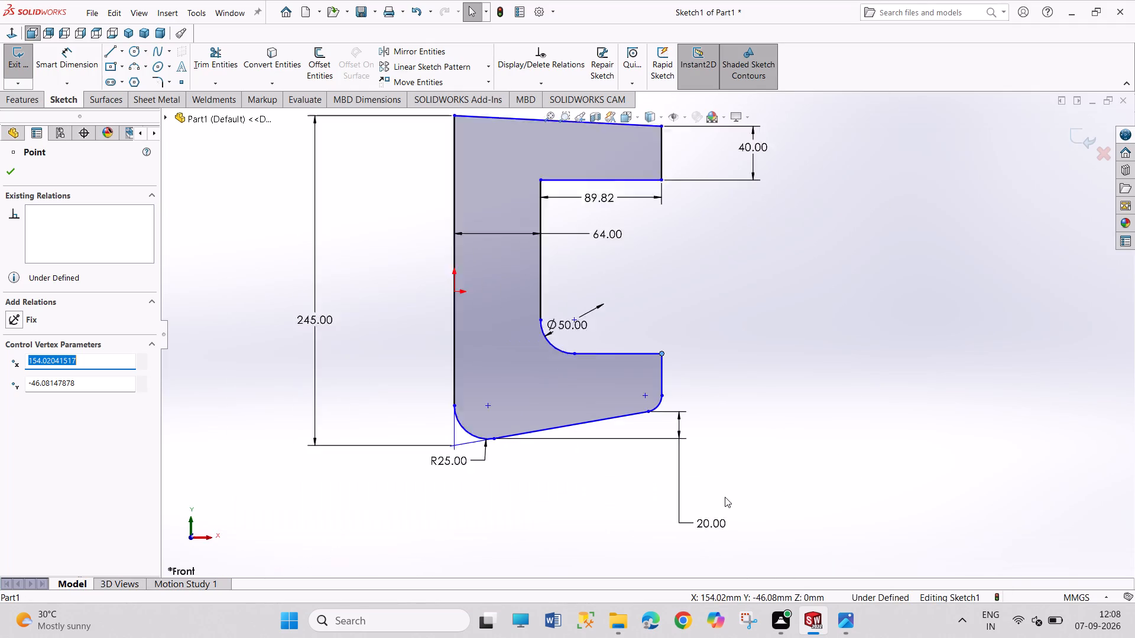
drag(702, 494, 751, 386)
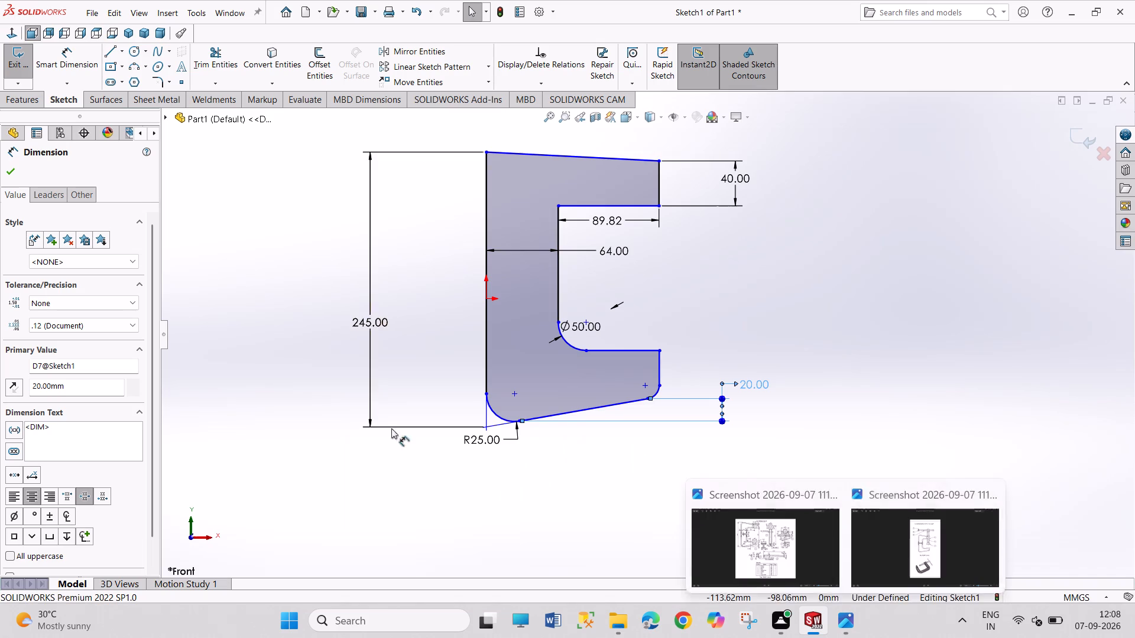
Dimension the lower jaw's outer corner arc with a 25 mm radius.
right_drag(455, 481, 423, 358)
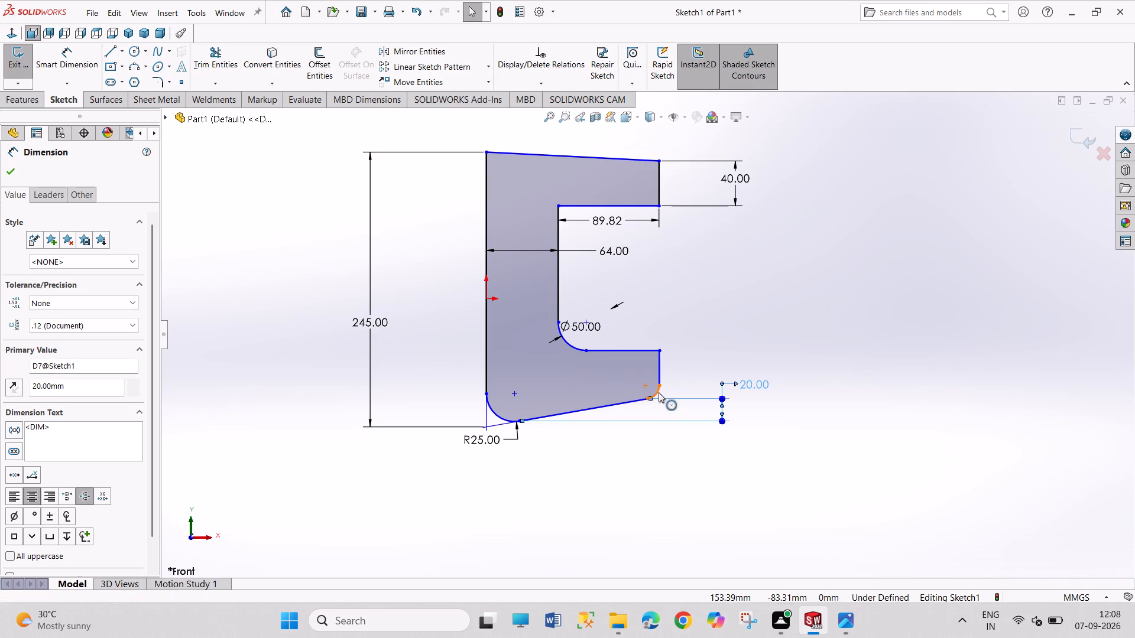
right_drag(702, 499, 676, 370)
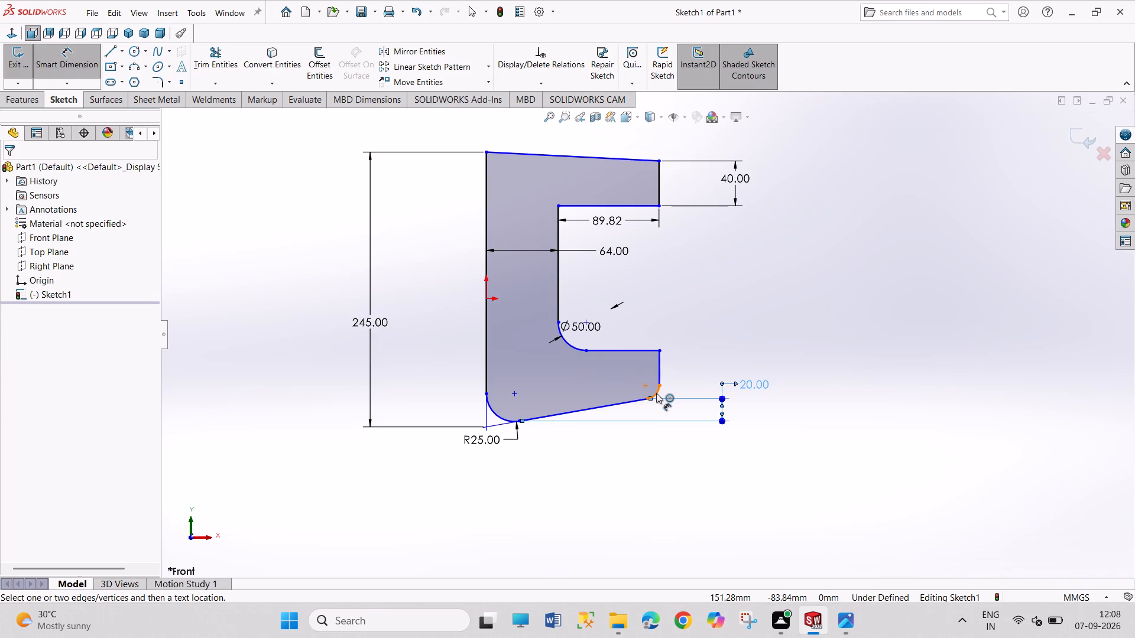
click(656, 393)
click(693, 408)
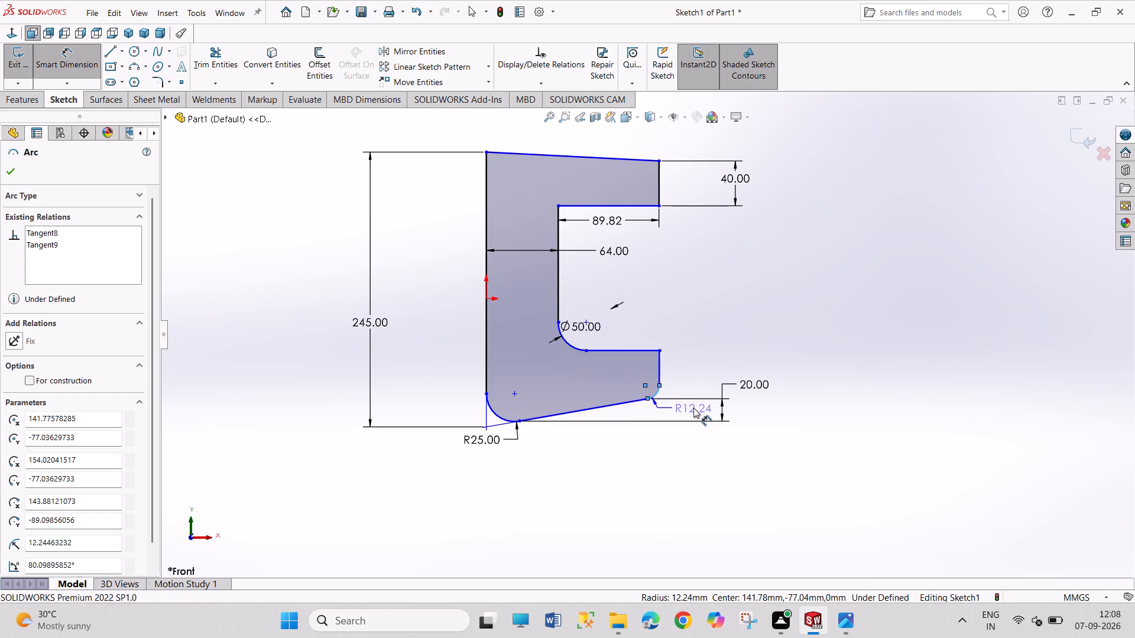
text(25)
key(Return)
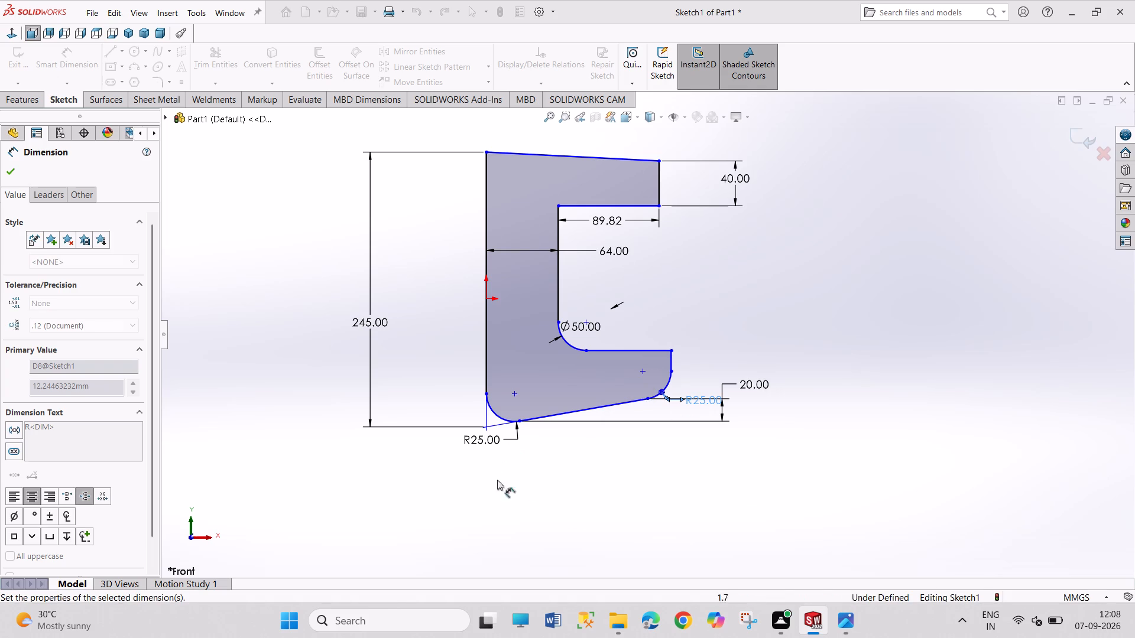
right_click(588, 508)
click(625, 543)
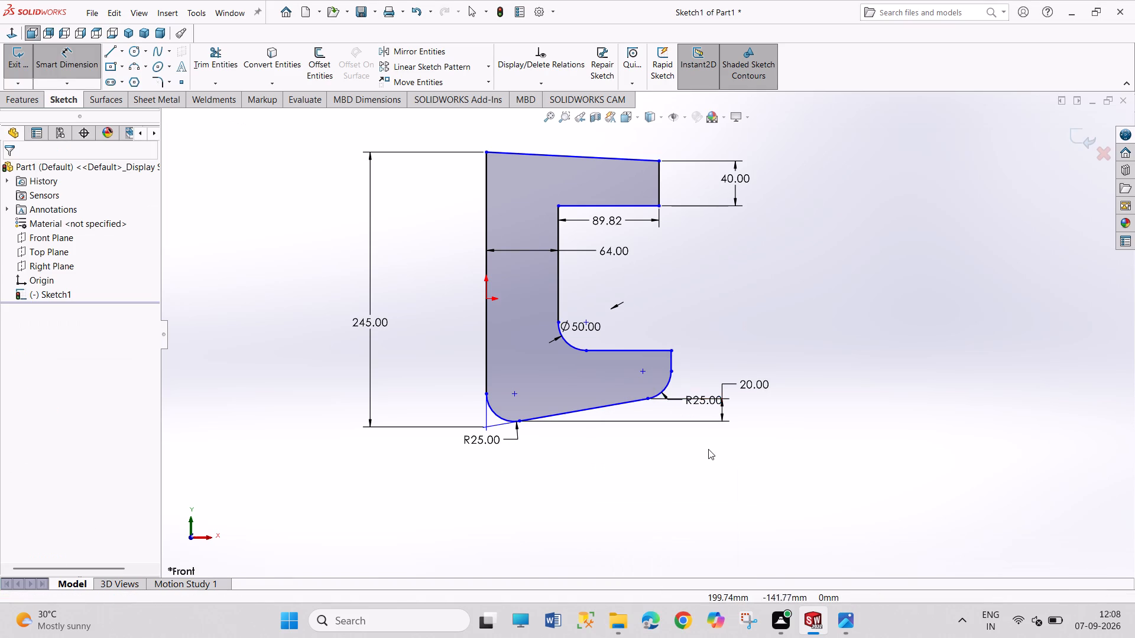
Move the lower jaw's outer corner radius dimension clear of the profile and the 20 mm dimension.
drag(692, 403, 711, 459)
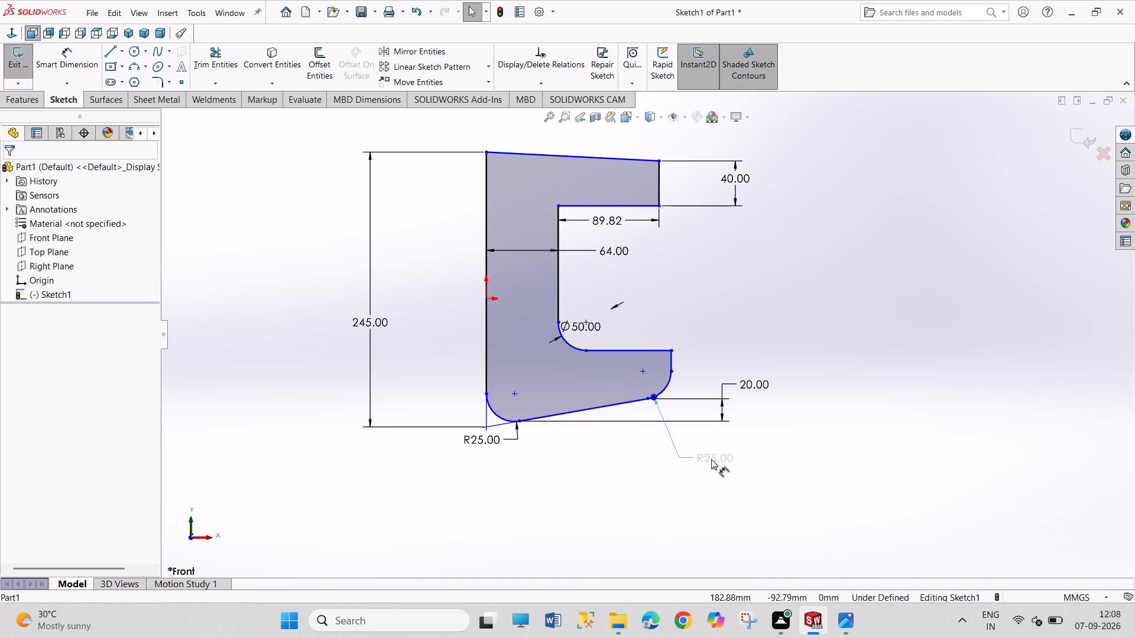
drag(711, 459, 735, 455)
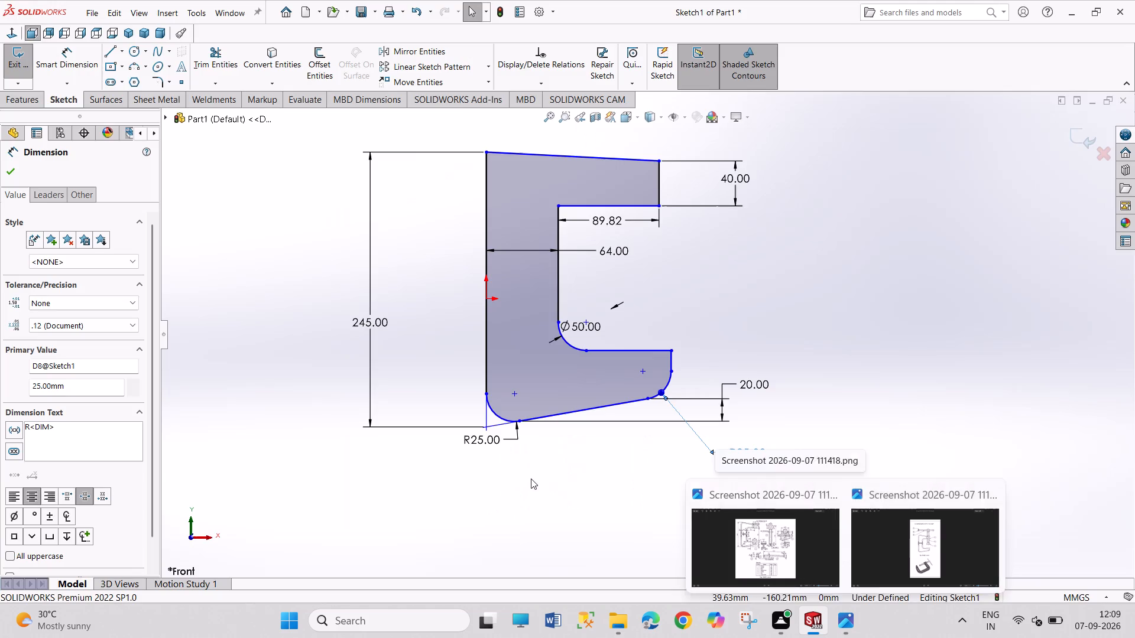
Set the length of the upper jaw's inner horizontal edge to 75 mm.
double_click(612, 220)
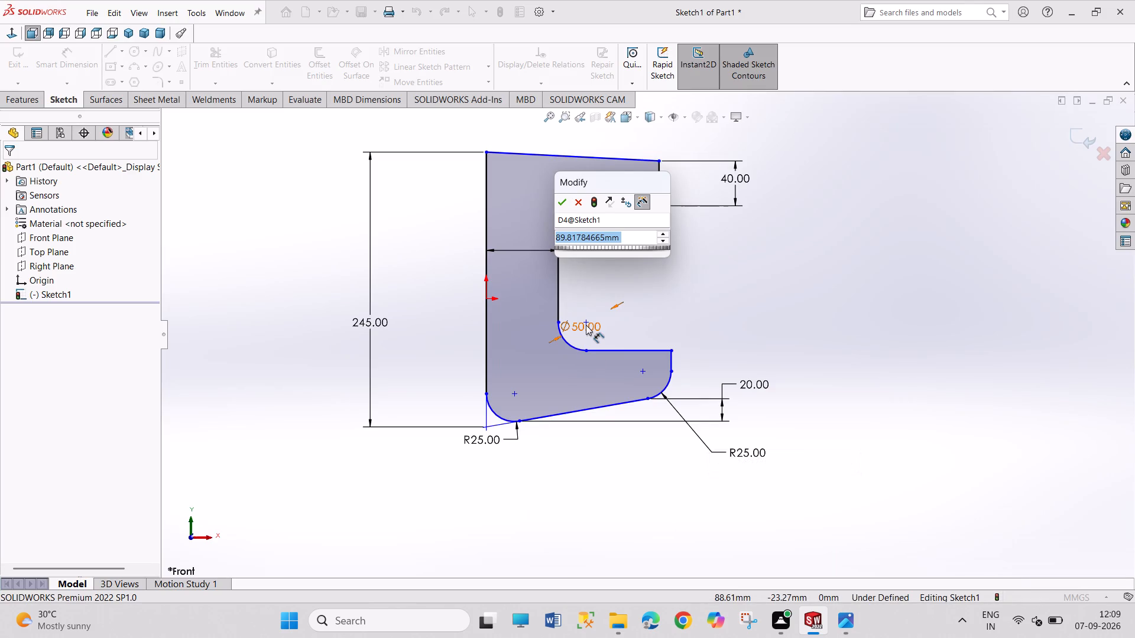
text(75)
key(Return)
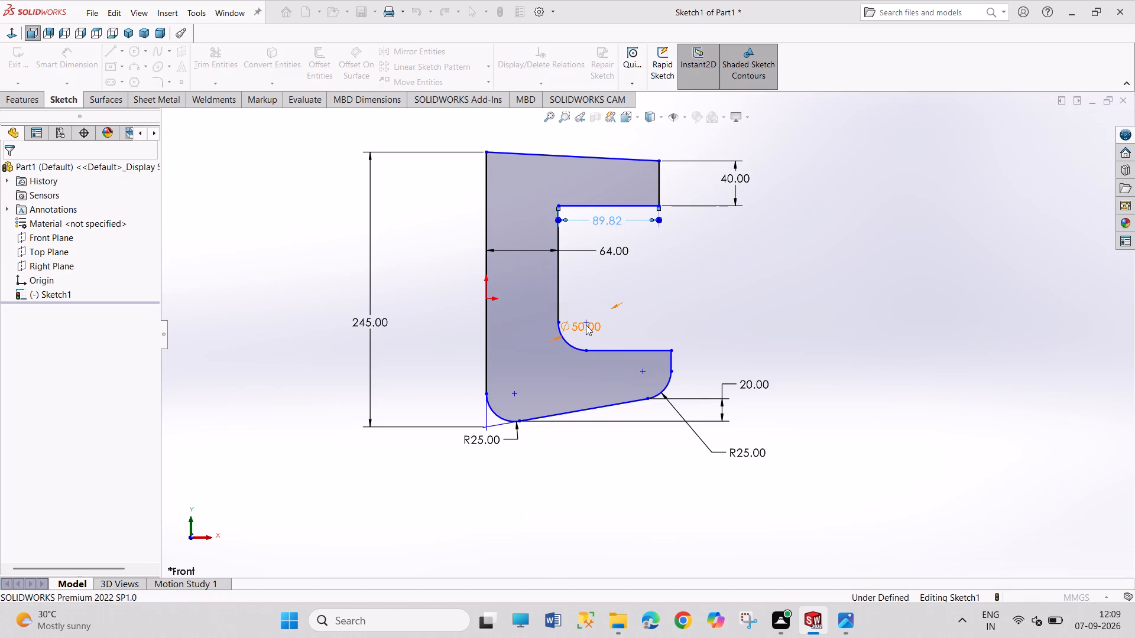
drag(693, 281, 728, 340)
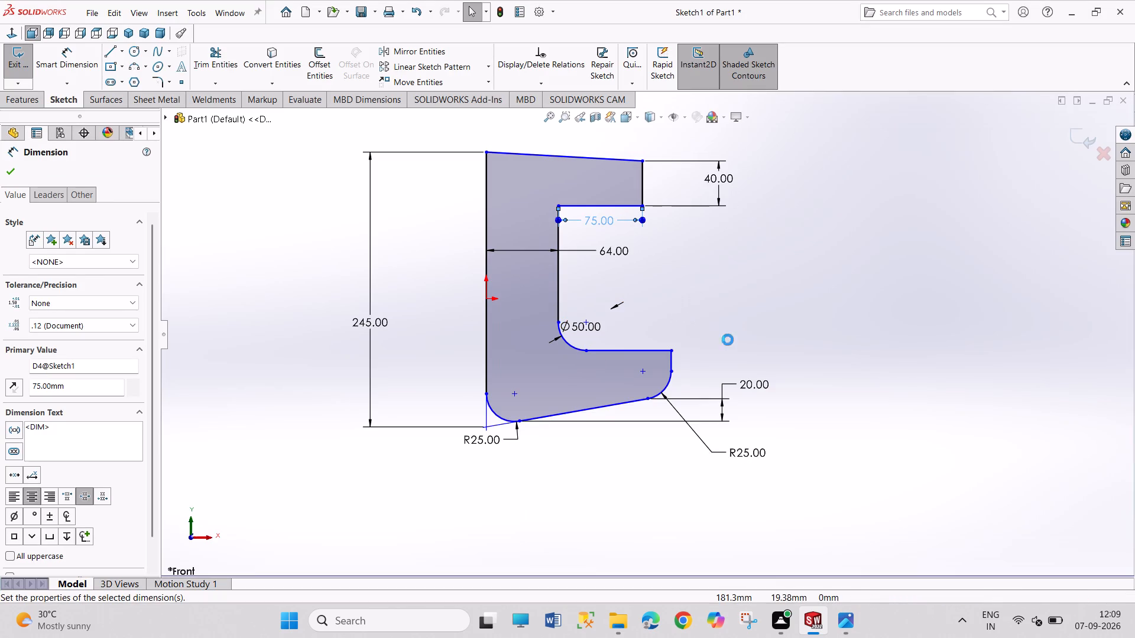
drag(705, 266, 758, 353)
drag(724, 272, 774, 347)
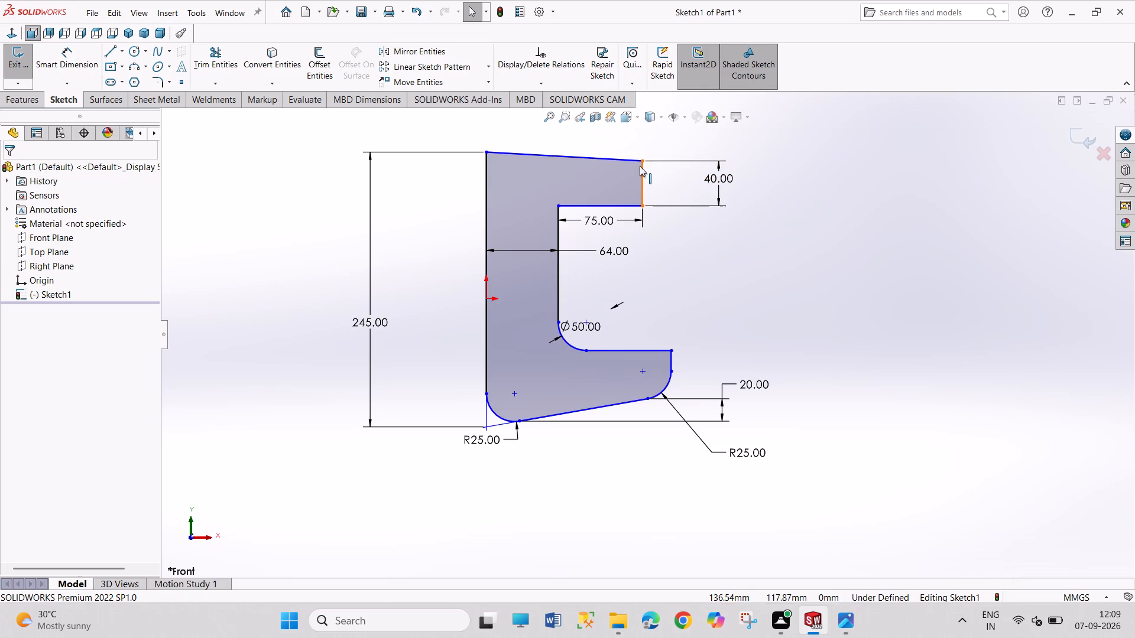
Shift the upper jaw's outer top corner slightly downward.
drag(643, 164, 628, 165)
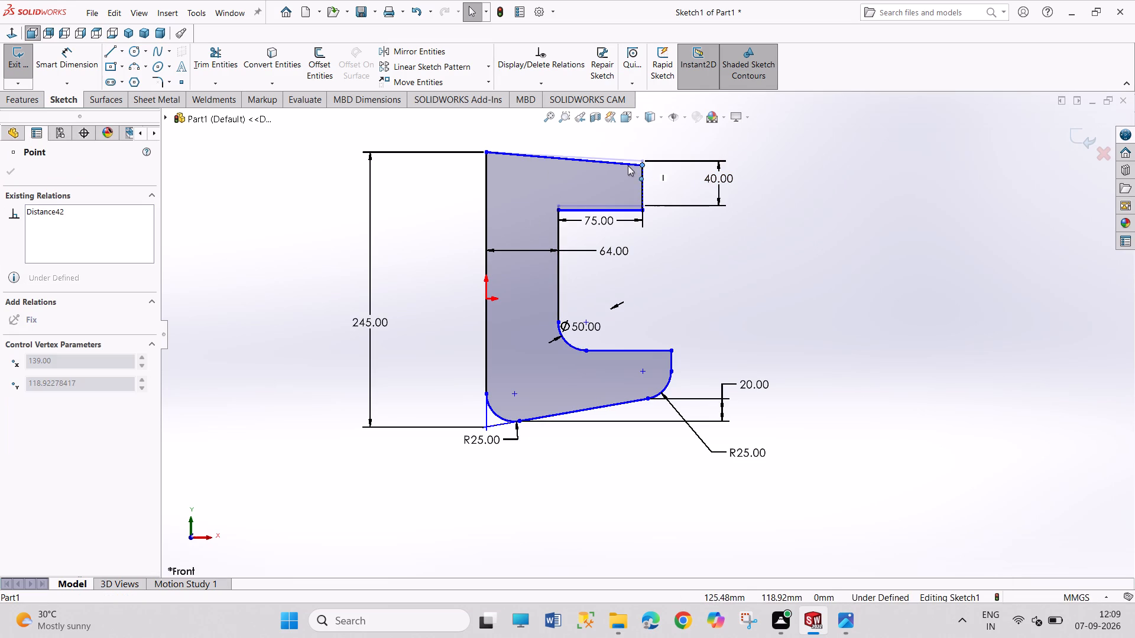
drag(628, 165, 631, 163)
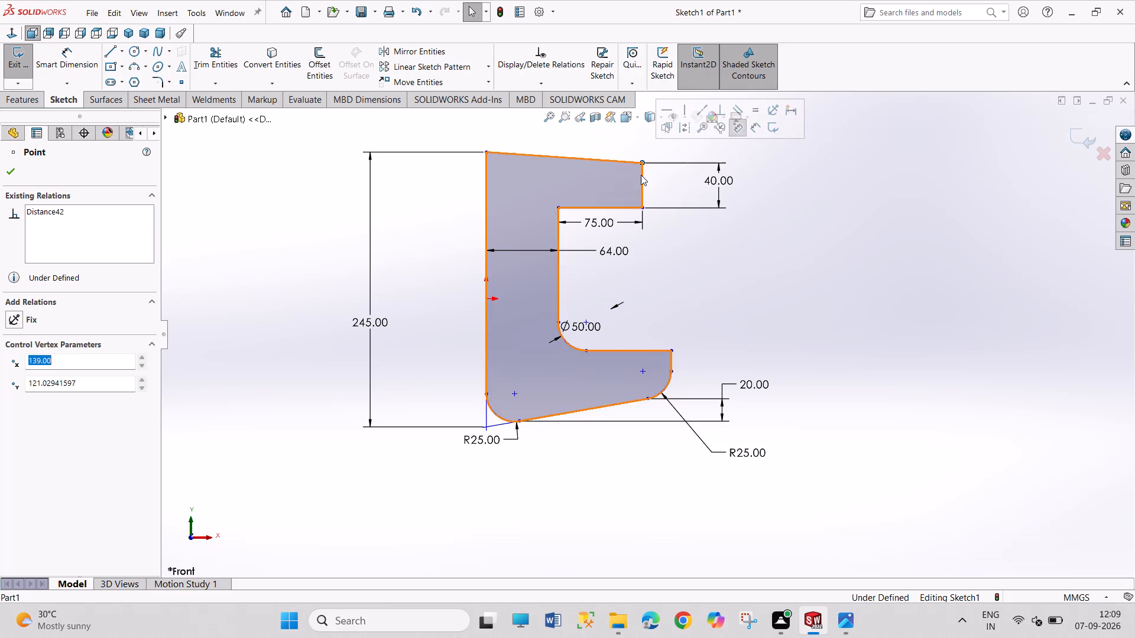
right_drag(754, 291, 716, 154)
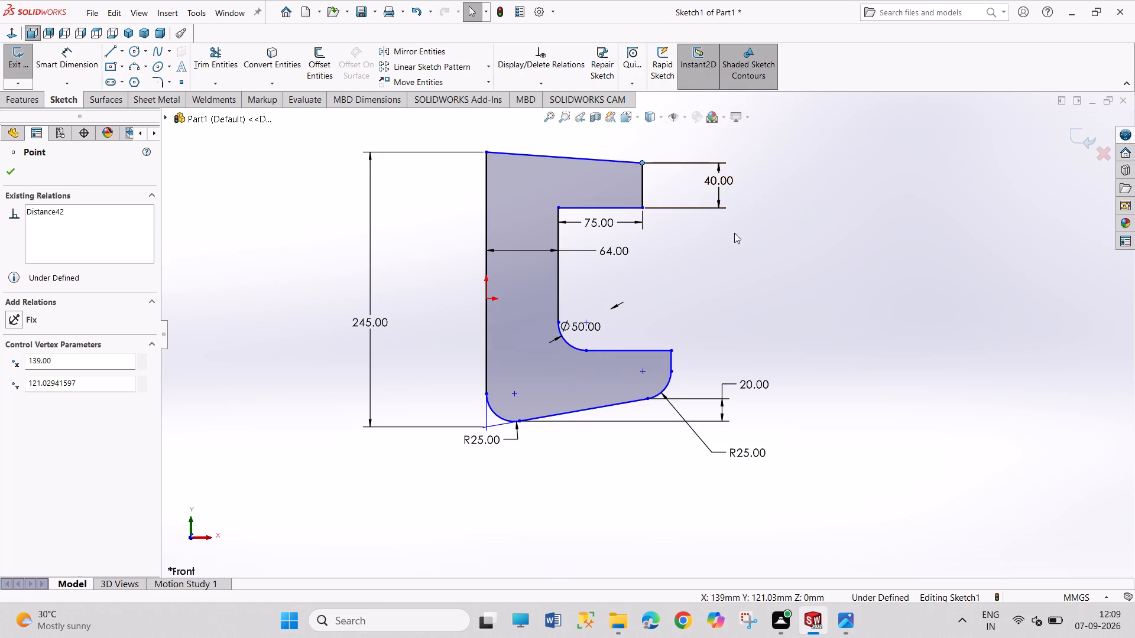
right_click(743, 248)
click(703, 271)
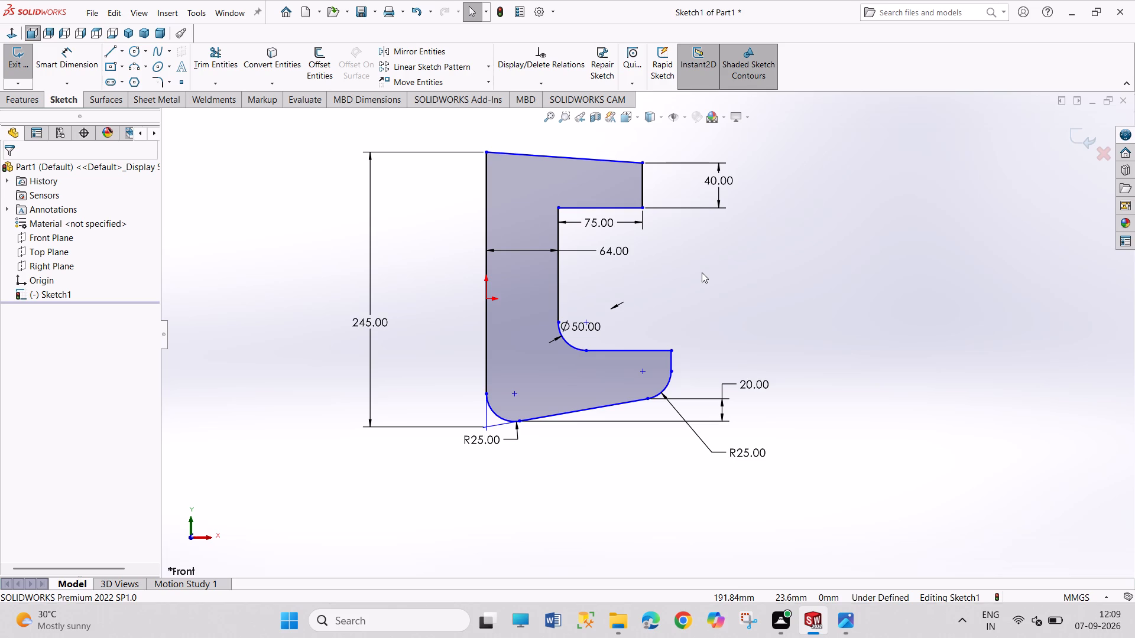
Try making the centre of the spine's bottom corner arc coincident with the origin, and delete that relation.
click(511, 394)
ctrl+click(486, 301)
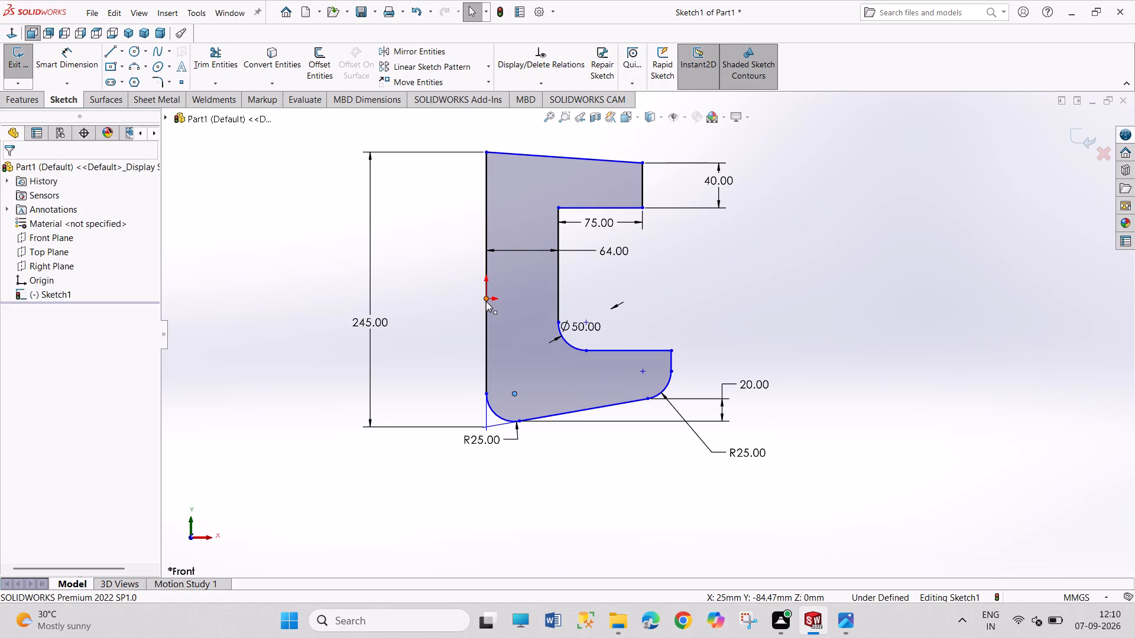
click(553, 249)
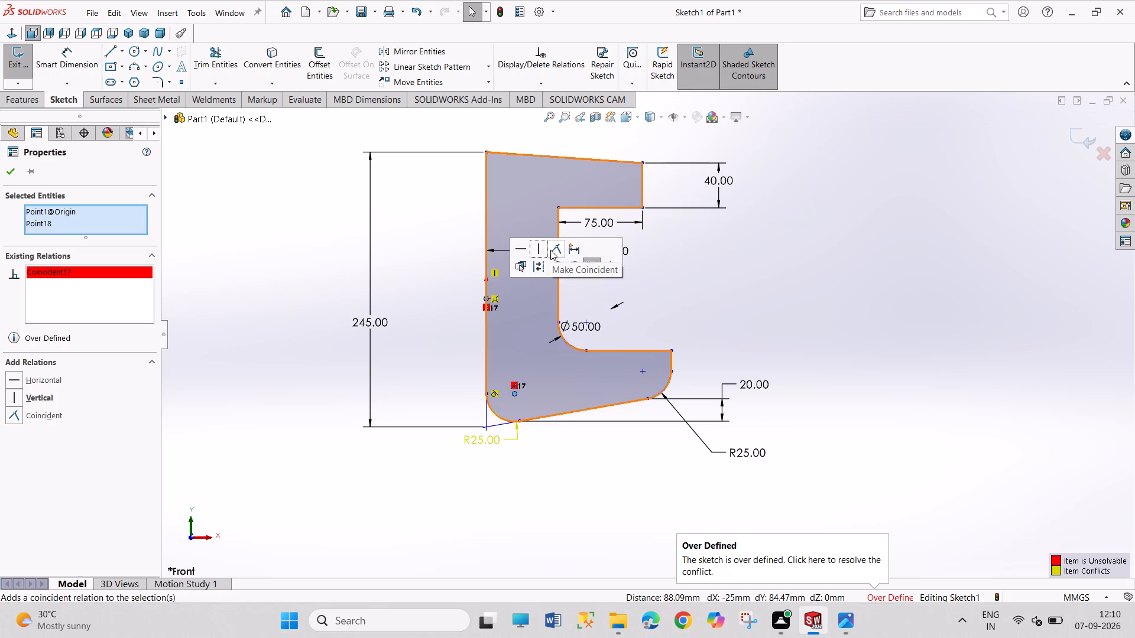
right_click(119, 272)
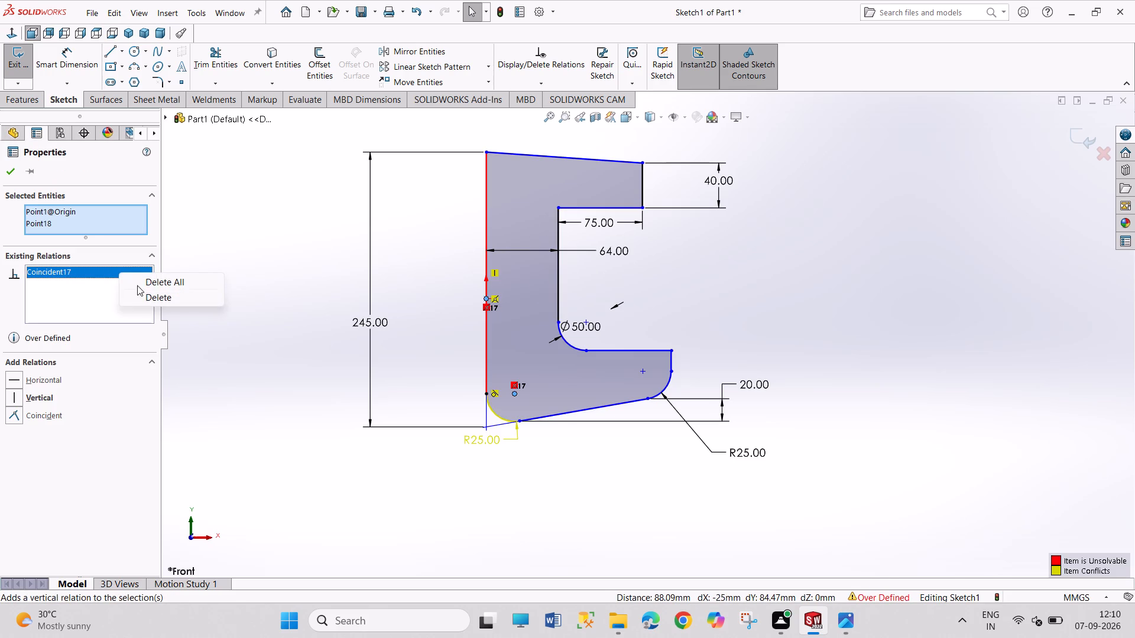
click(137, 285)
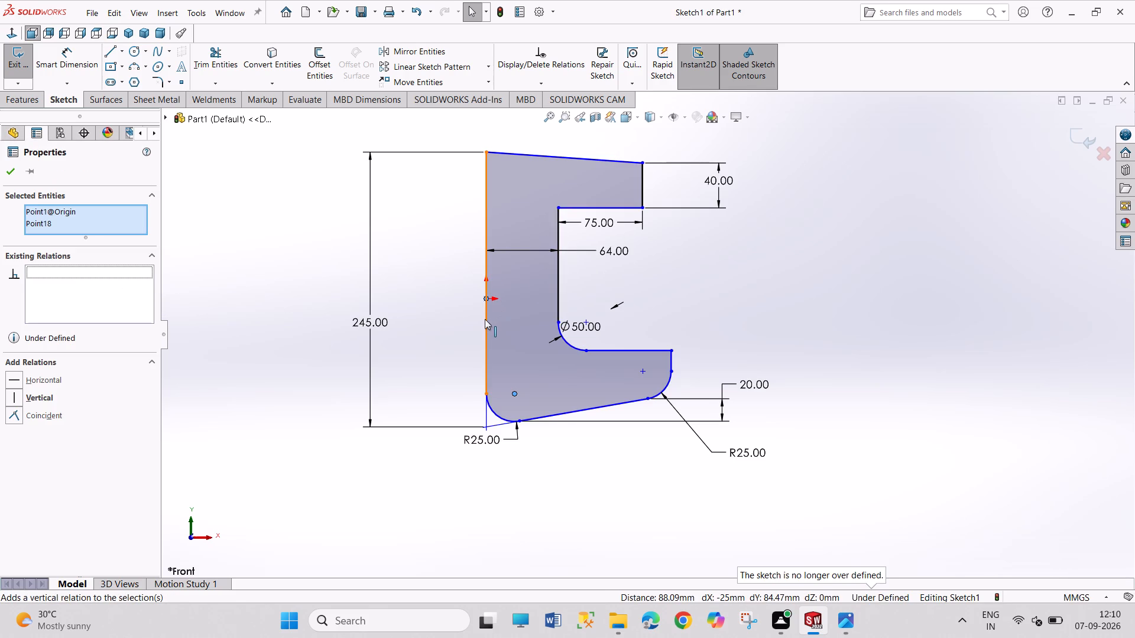
Move the junction of the spine's bottom arc and the sloped lower edge upward to just below the origin.
drag(521, 420, 520, 365)
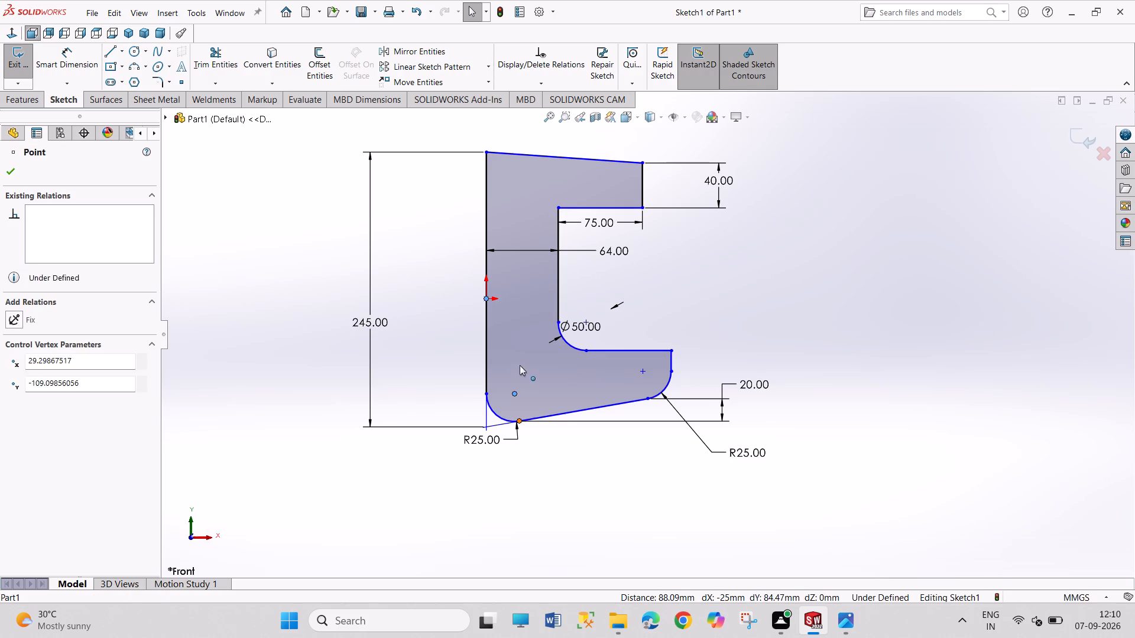
drag(520, 365, 518, 321)
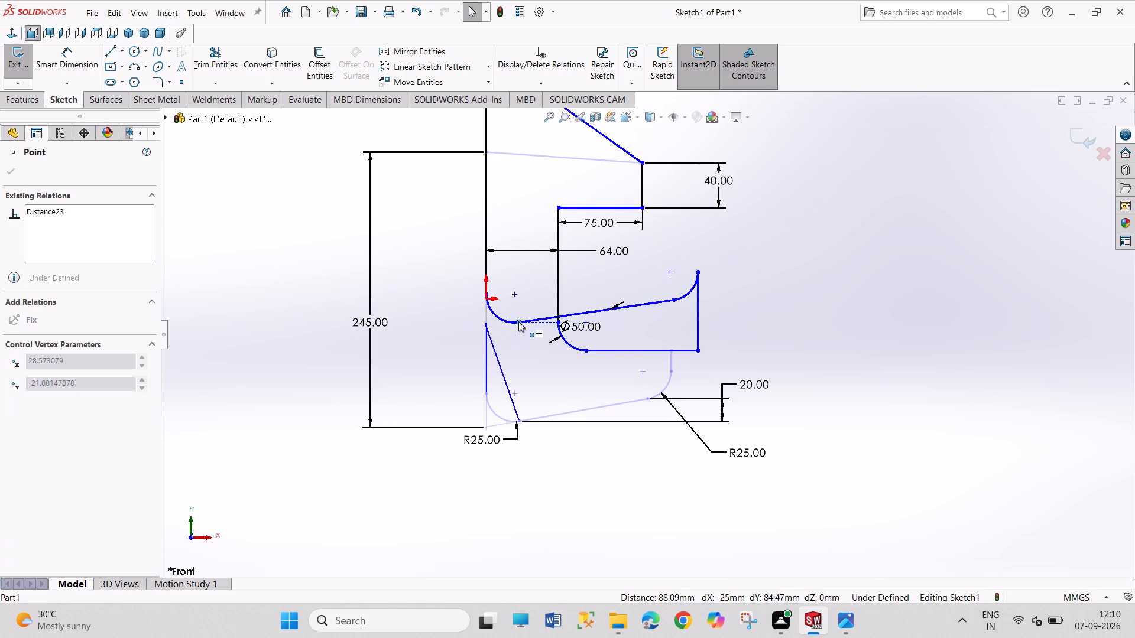
drag(518, 321, 518, 328)
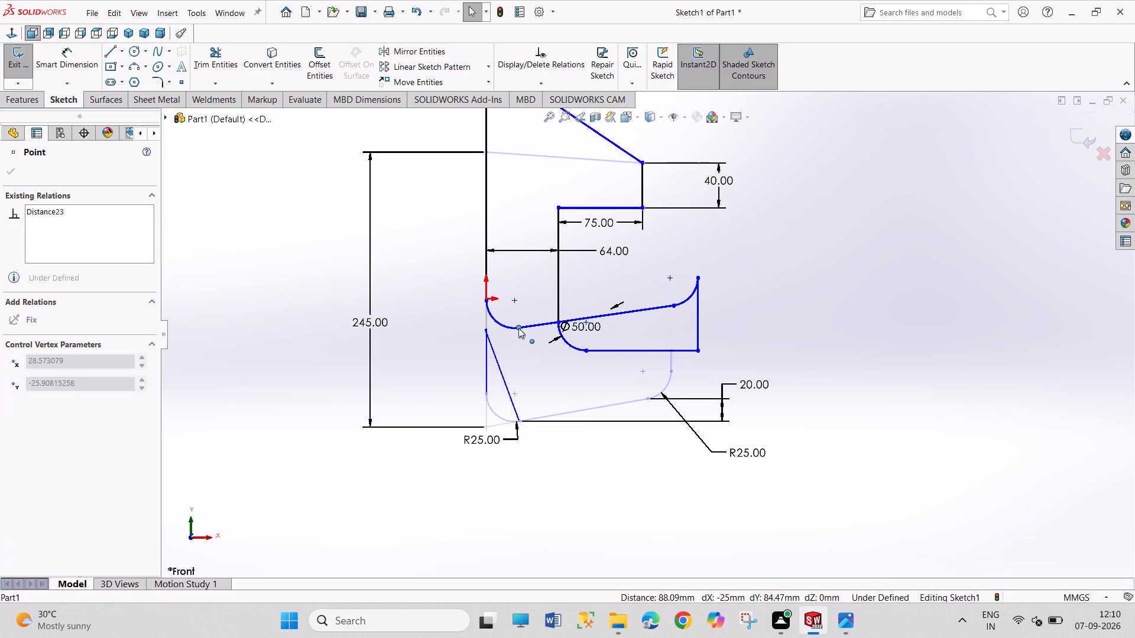
drag(518, 328, 520, 333)
click(570, 419)
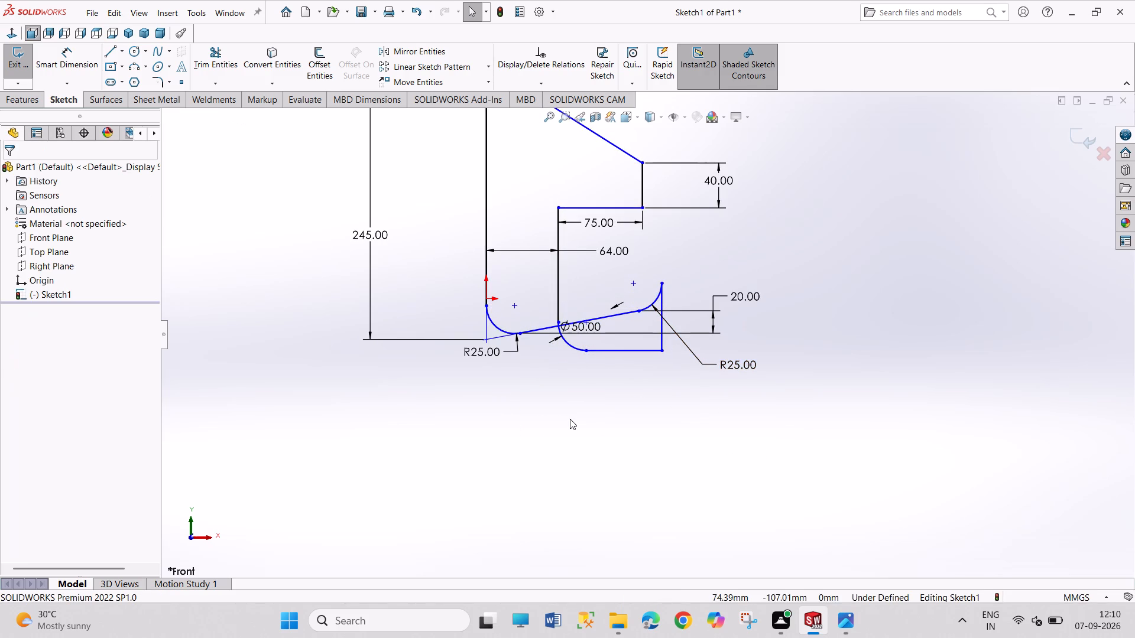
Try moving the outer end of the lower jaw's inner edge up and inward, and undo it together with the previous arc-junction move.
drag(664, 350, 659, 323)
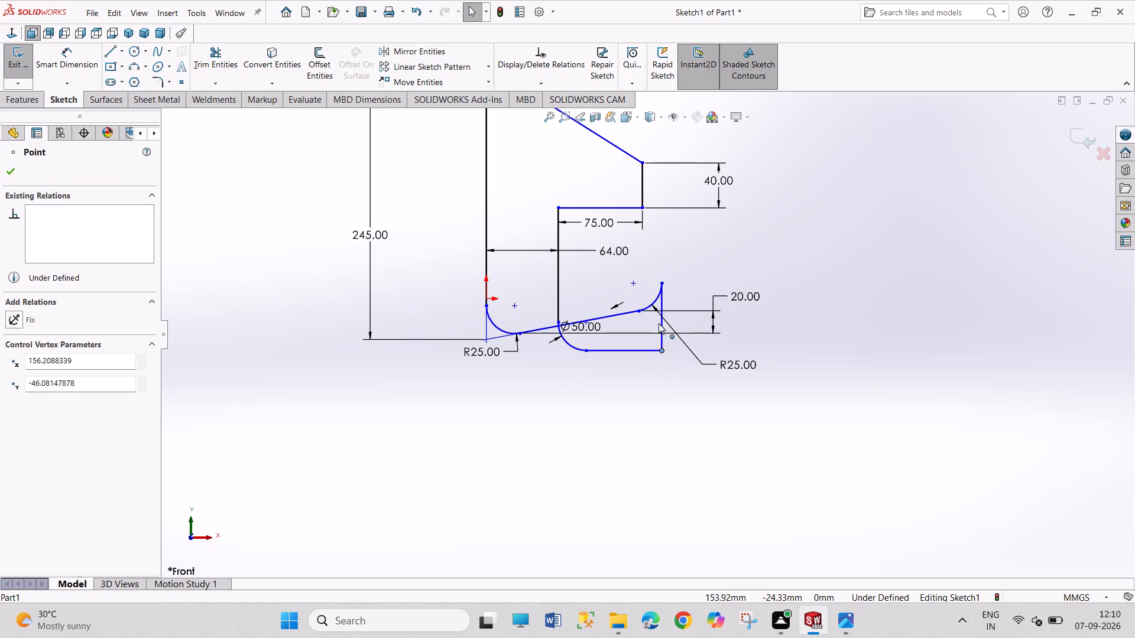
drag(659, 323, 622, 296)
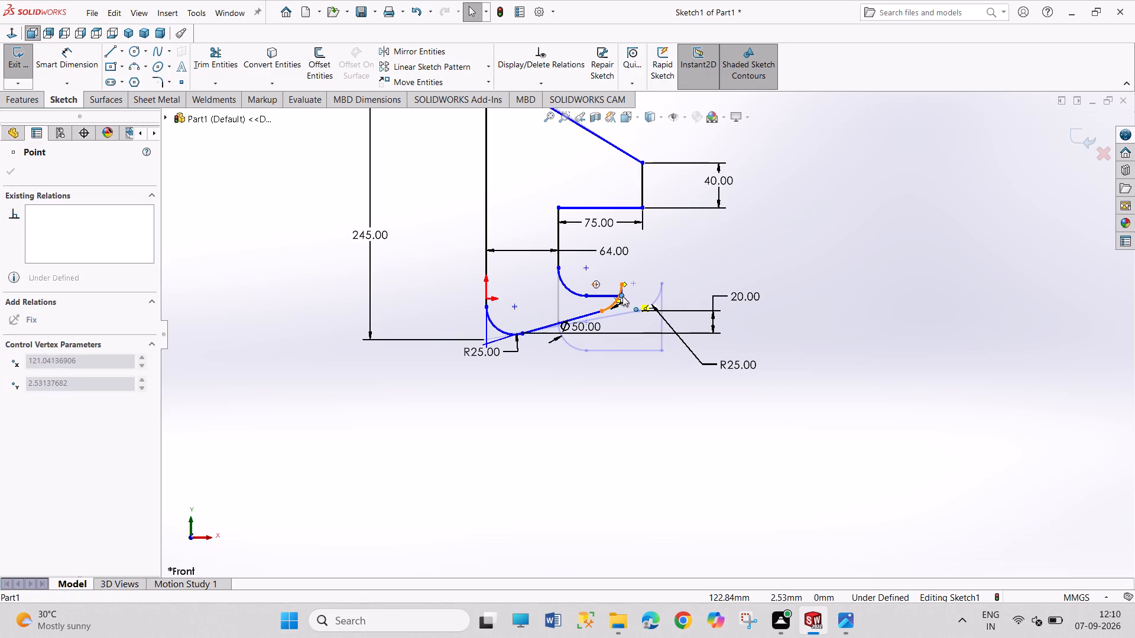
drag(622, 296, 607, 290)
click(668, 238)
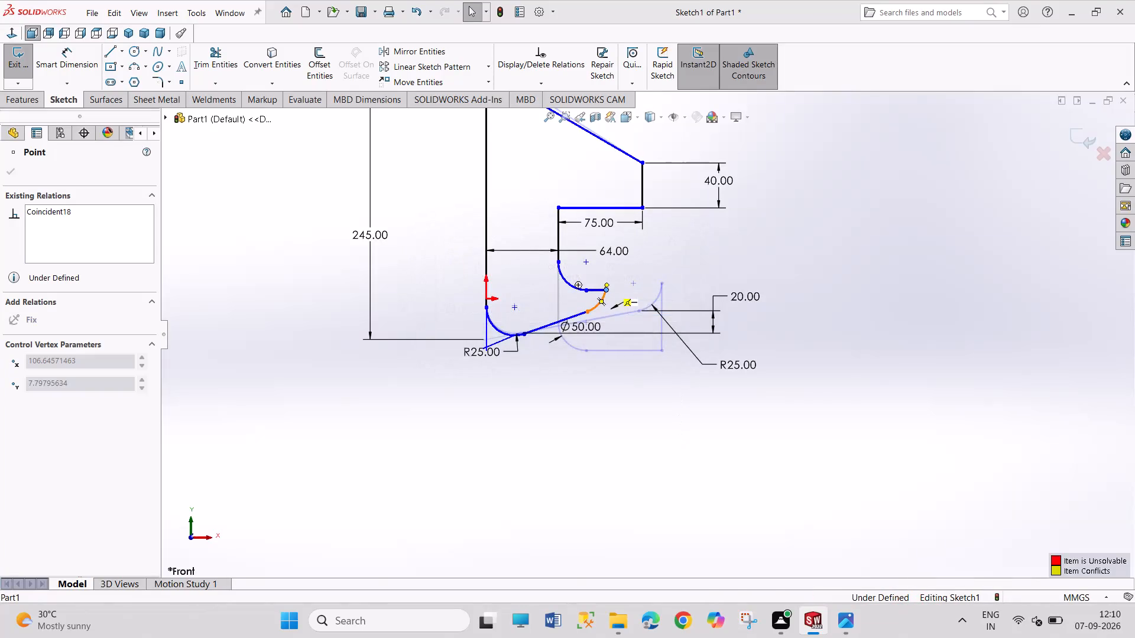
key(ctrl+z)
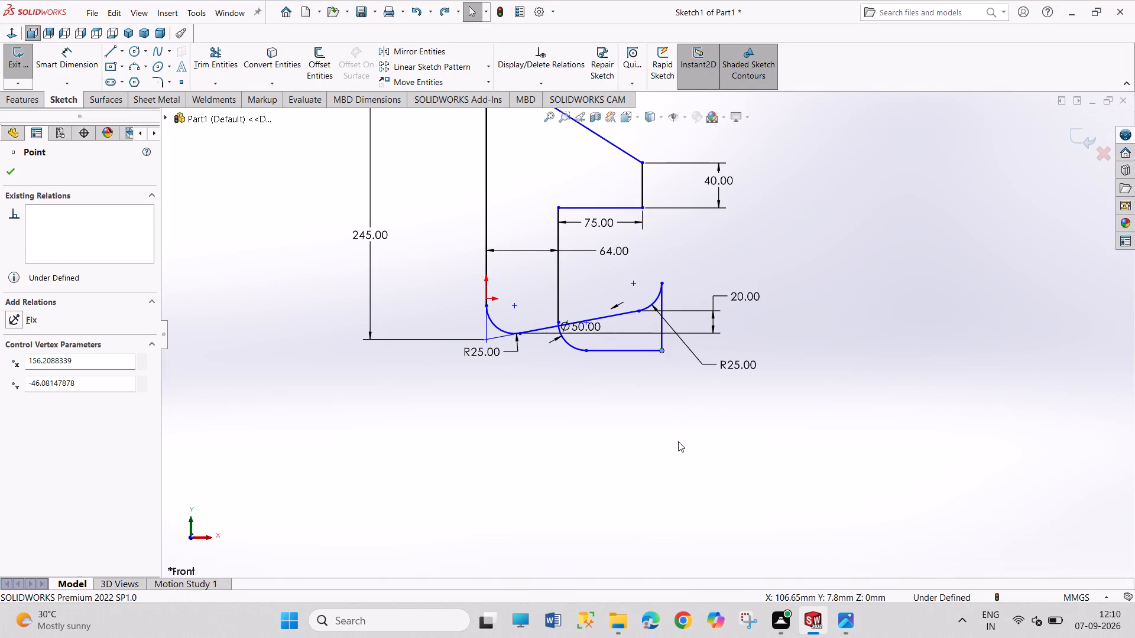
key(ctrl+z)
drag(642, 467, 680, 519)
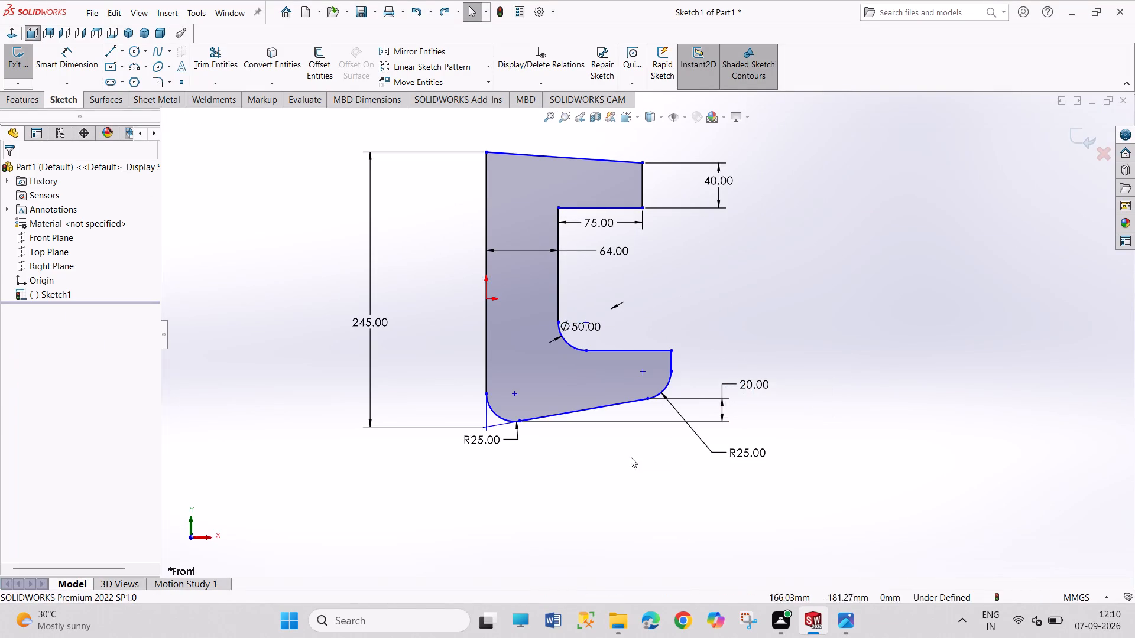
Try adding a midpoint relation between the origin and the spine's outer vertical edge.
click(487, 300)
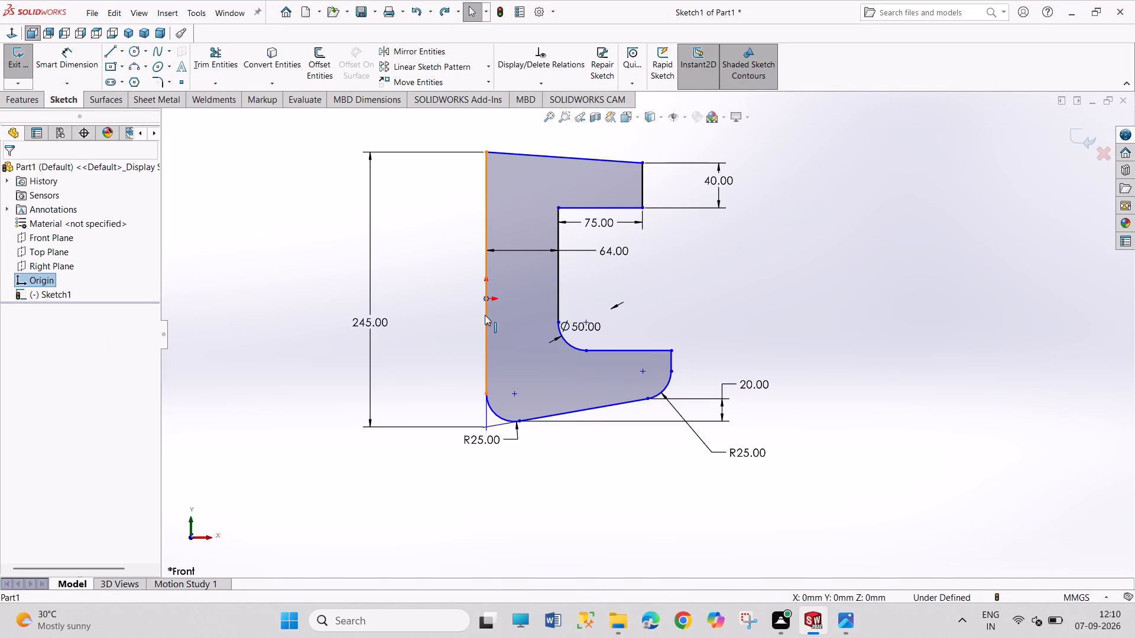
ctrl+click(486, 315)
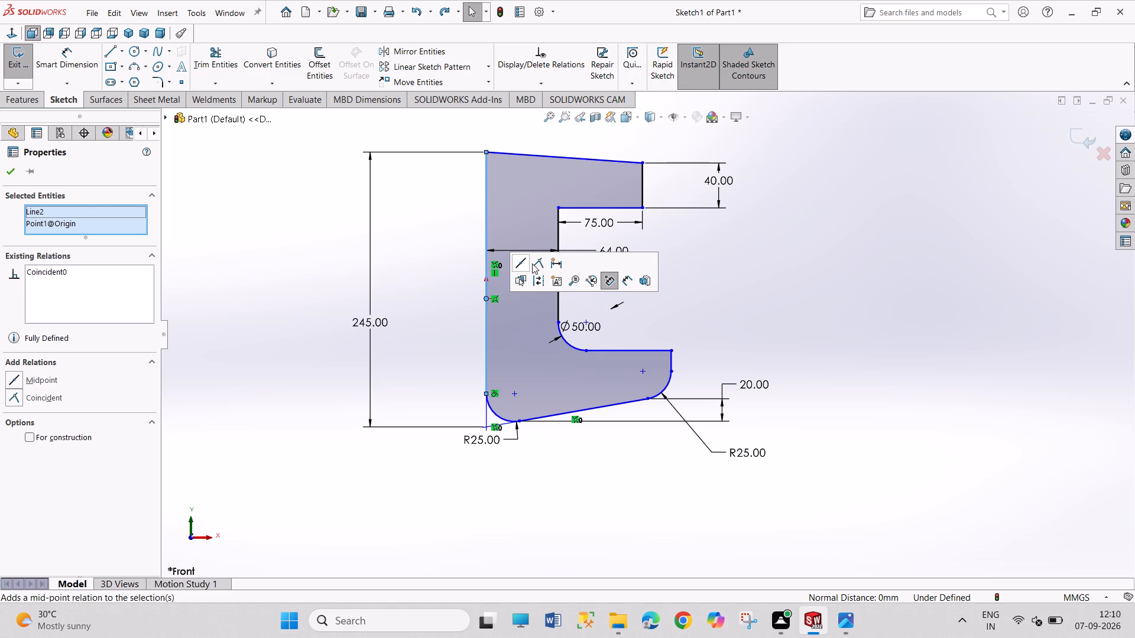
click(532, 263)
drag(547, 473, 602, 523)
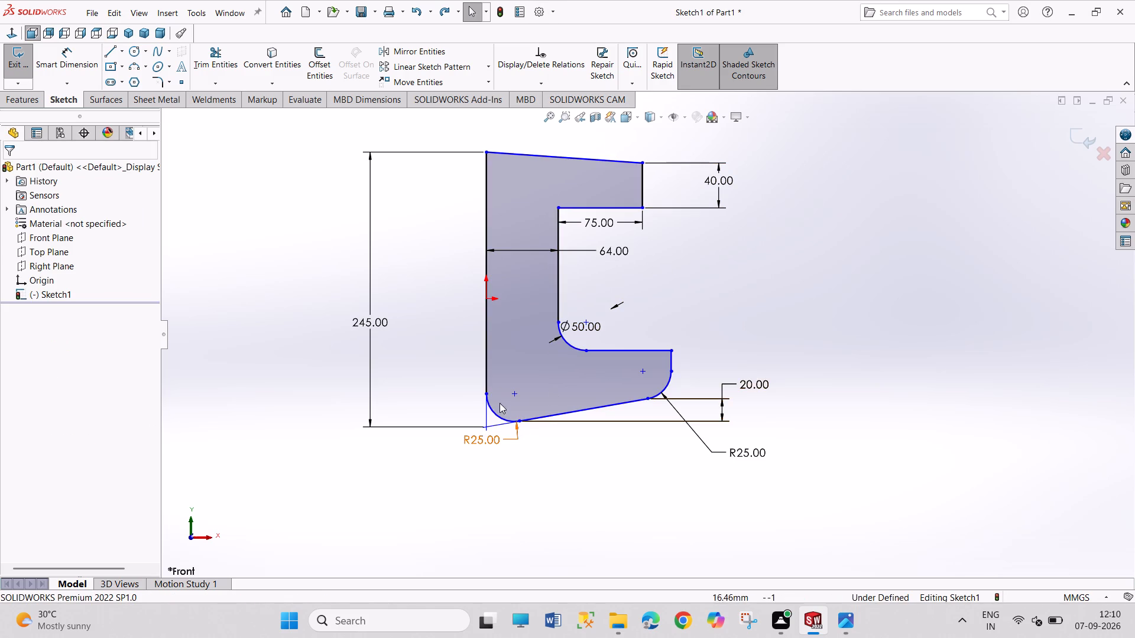
Delete the coincident relation between the origin and the spine's outer vertical edge.
click(487, 296)
click(485, 309)
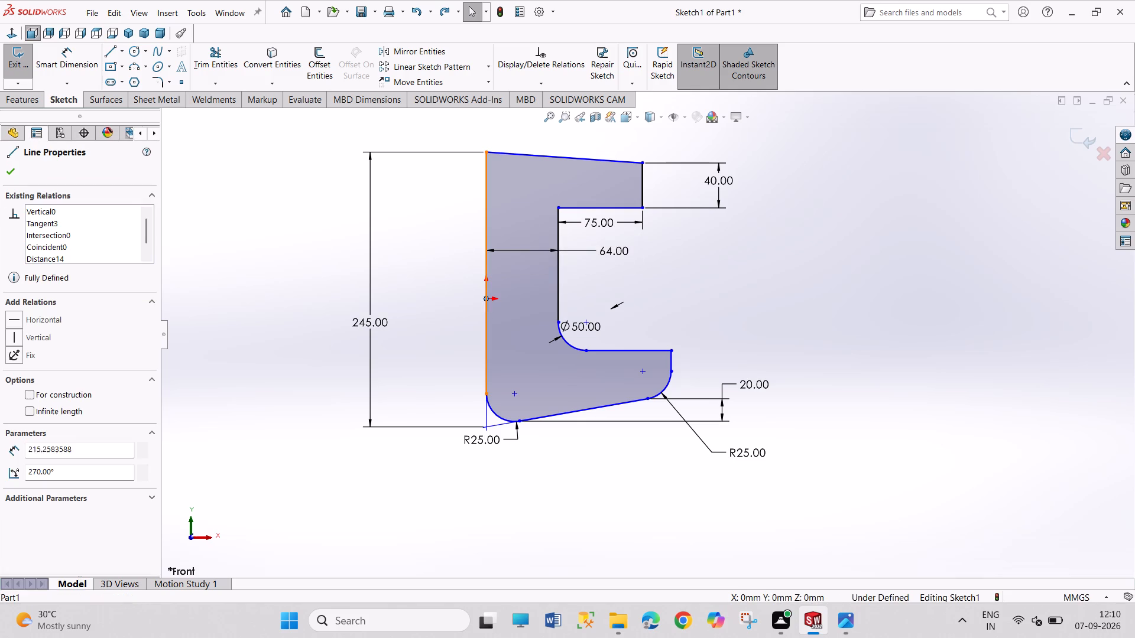
right_click(494, 297)
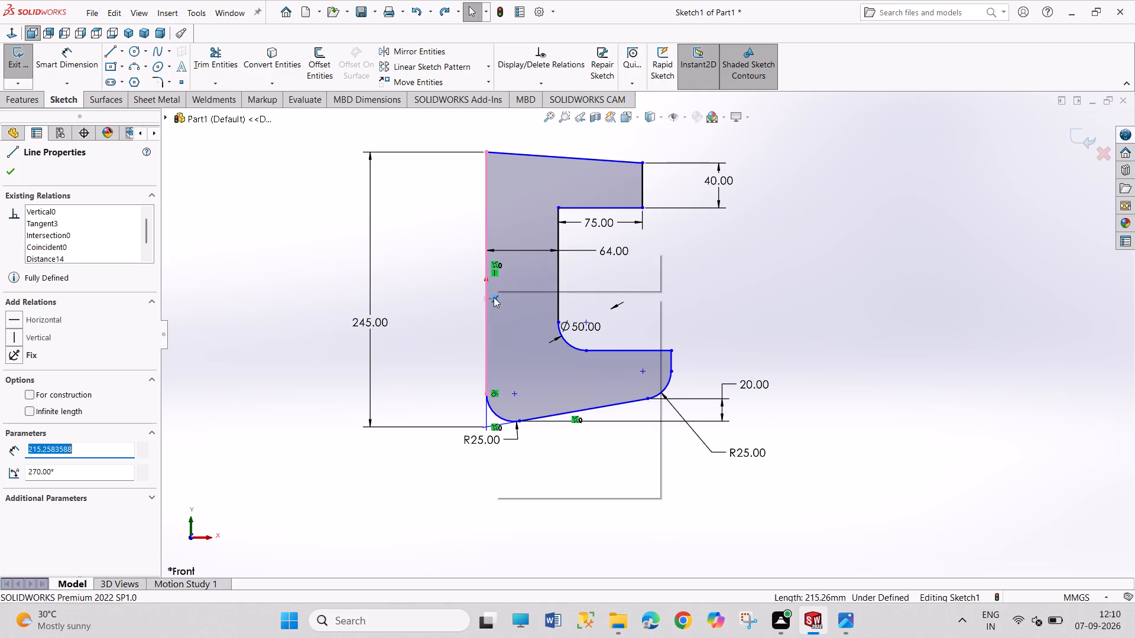
click(524, 451)
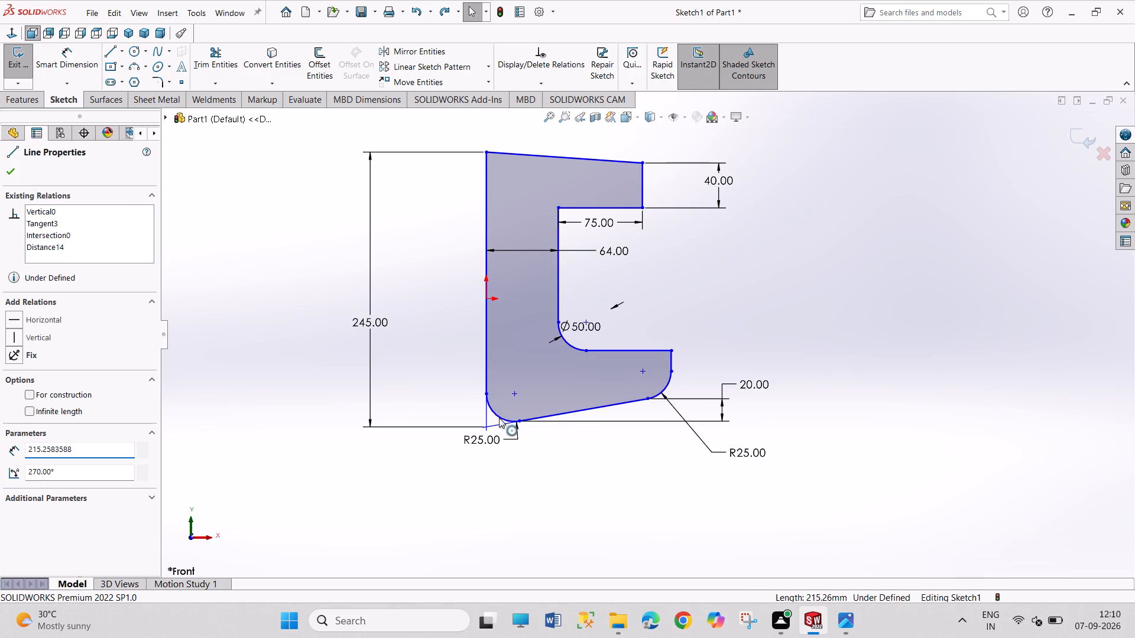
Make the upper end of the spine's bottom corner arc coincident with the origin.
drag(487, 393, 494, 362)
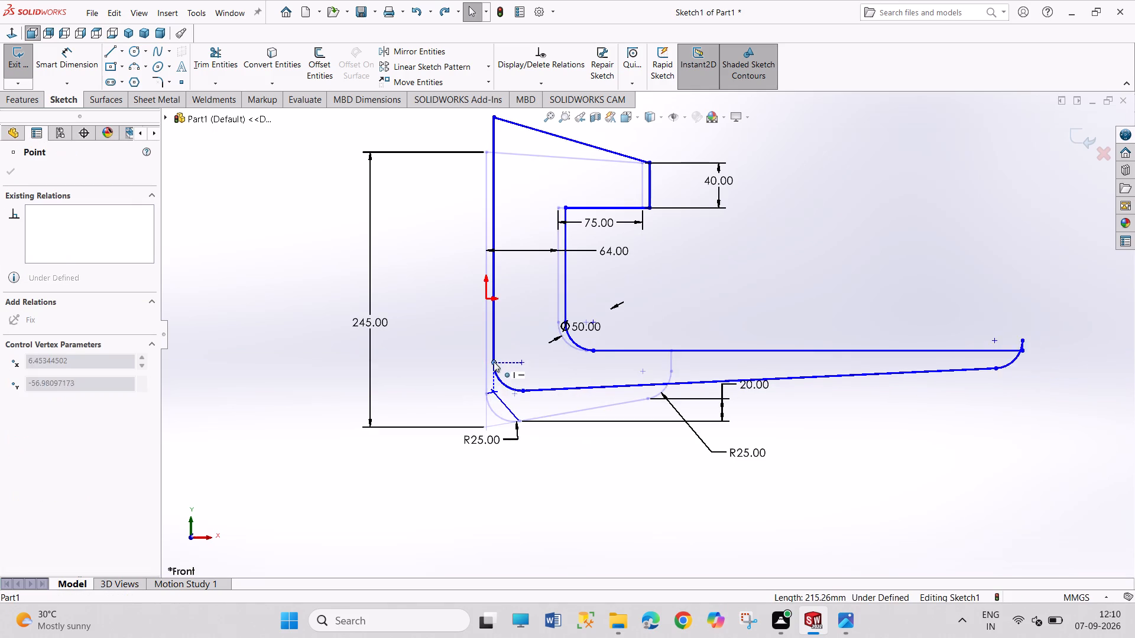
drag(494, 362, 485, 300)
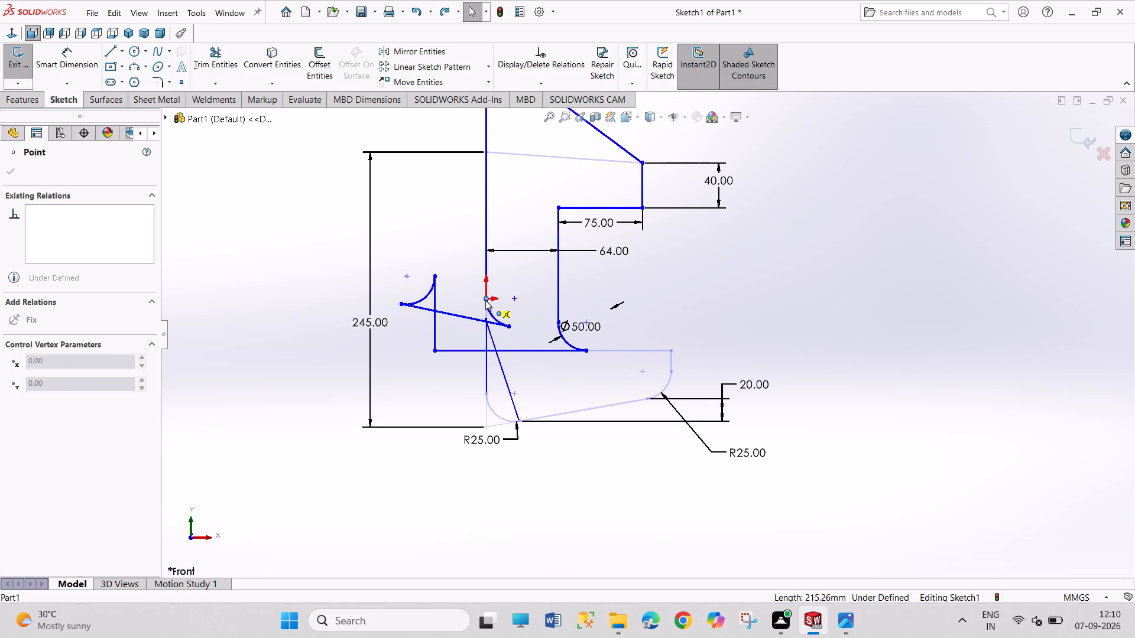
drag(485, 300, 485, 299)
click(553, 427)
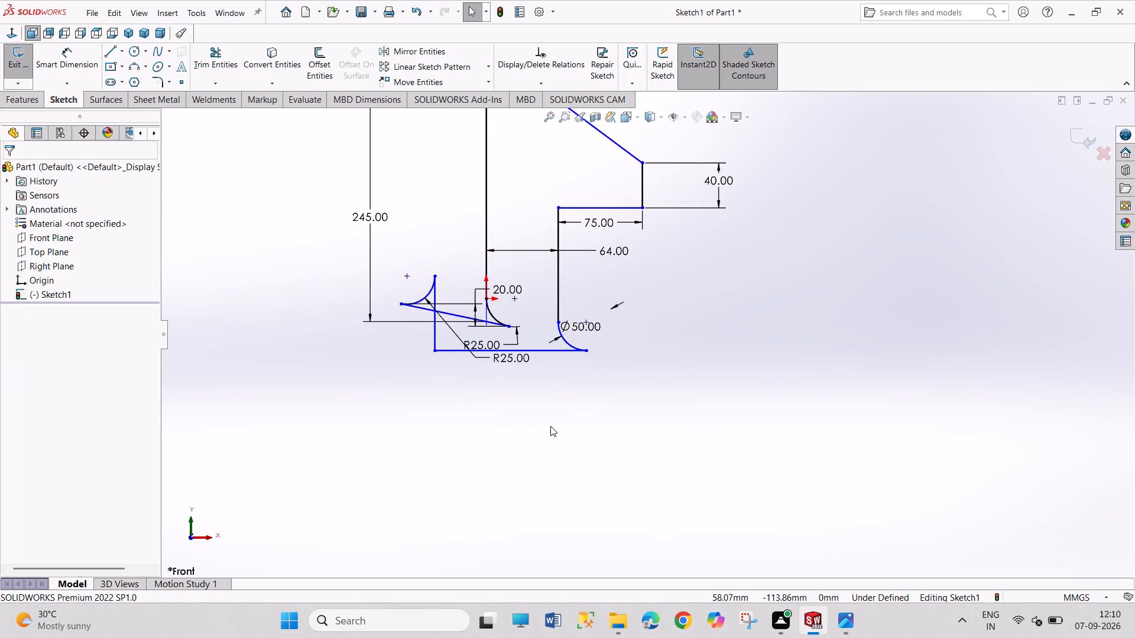
Move the outer end of the sloped lower edge to about 174 mm right of the origin.
drag(401, 303, 494, 321)
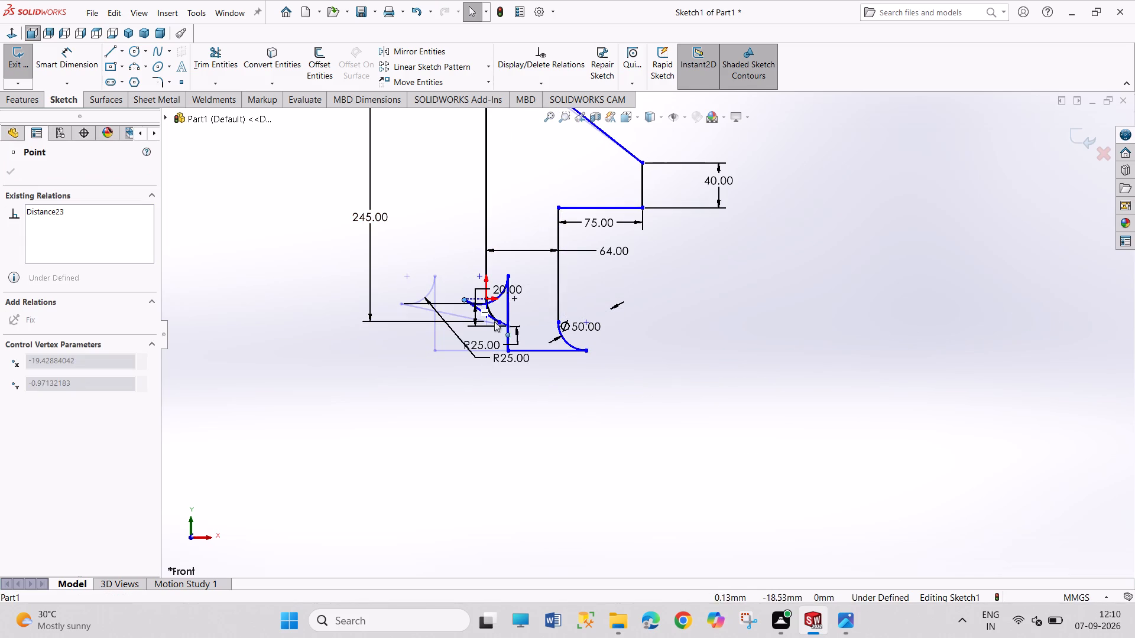
drag(494, 321, 658, 349)
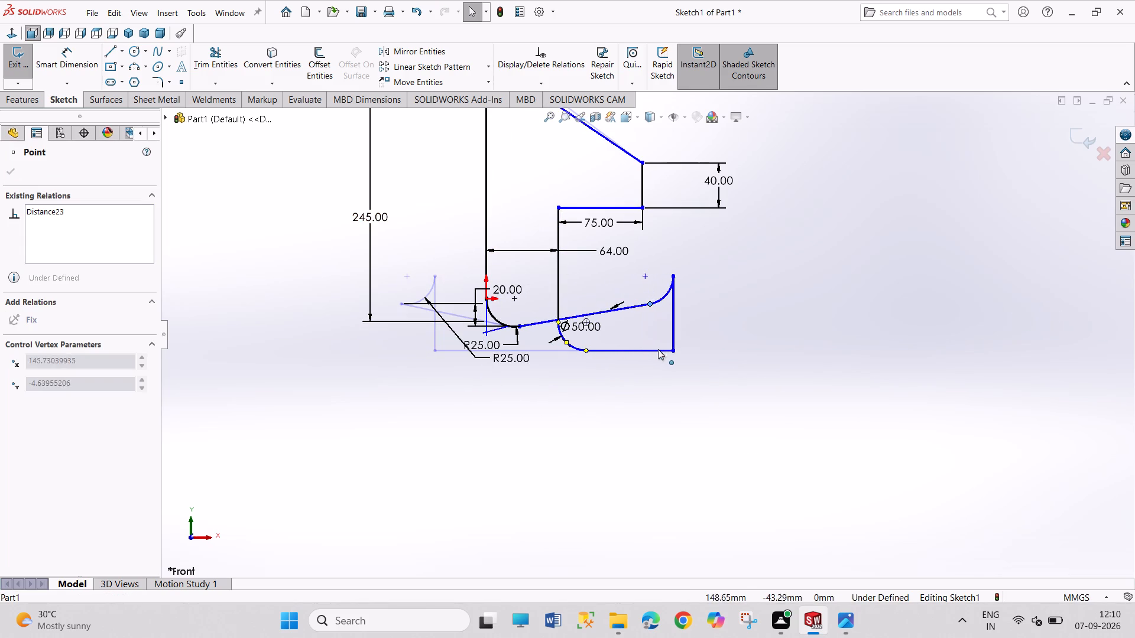
drag(658, 349, 681, 396)
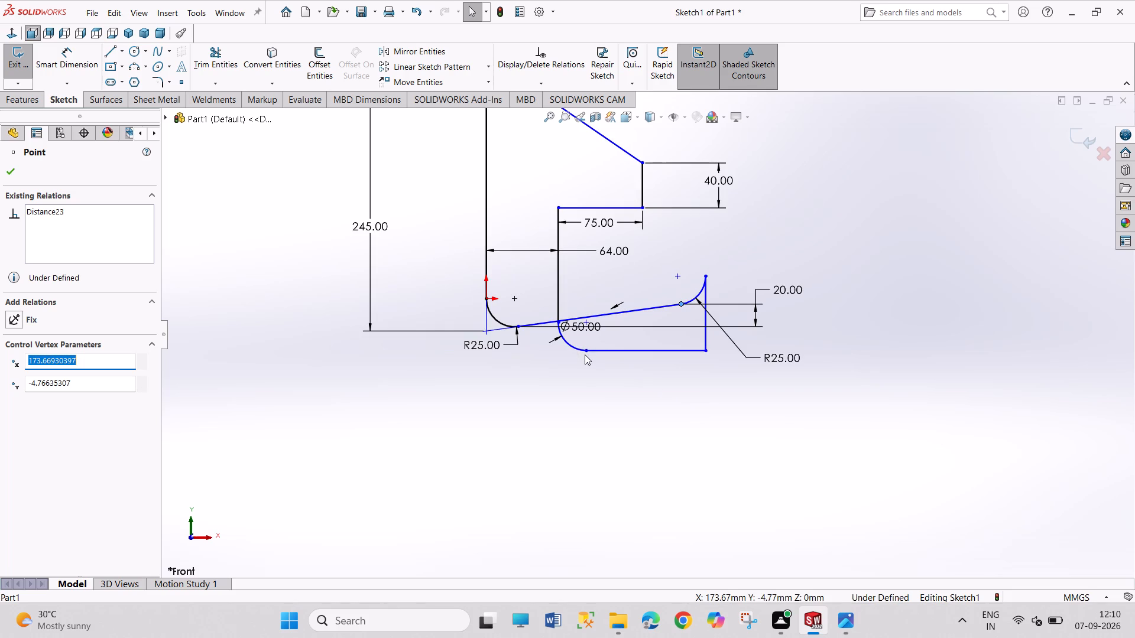
Raise the junction of the inner bend arc and the lower jaw's inner horizontal edge above the sloped lower edge.
drag(586, 351, 608, 297)
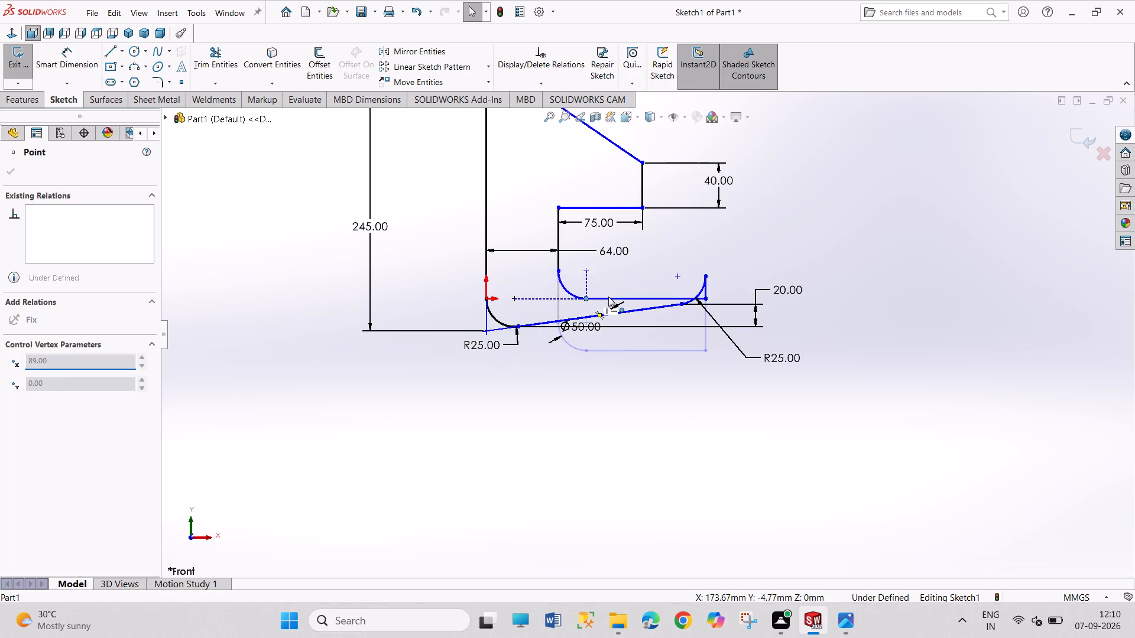
drag(608, 297, 614, 268)
click(644, 426)
Raise the upper jaw's outer top corner to about 201 mm above the origin.
scroll(602, 362, up, 3)
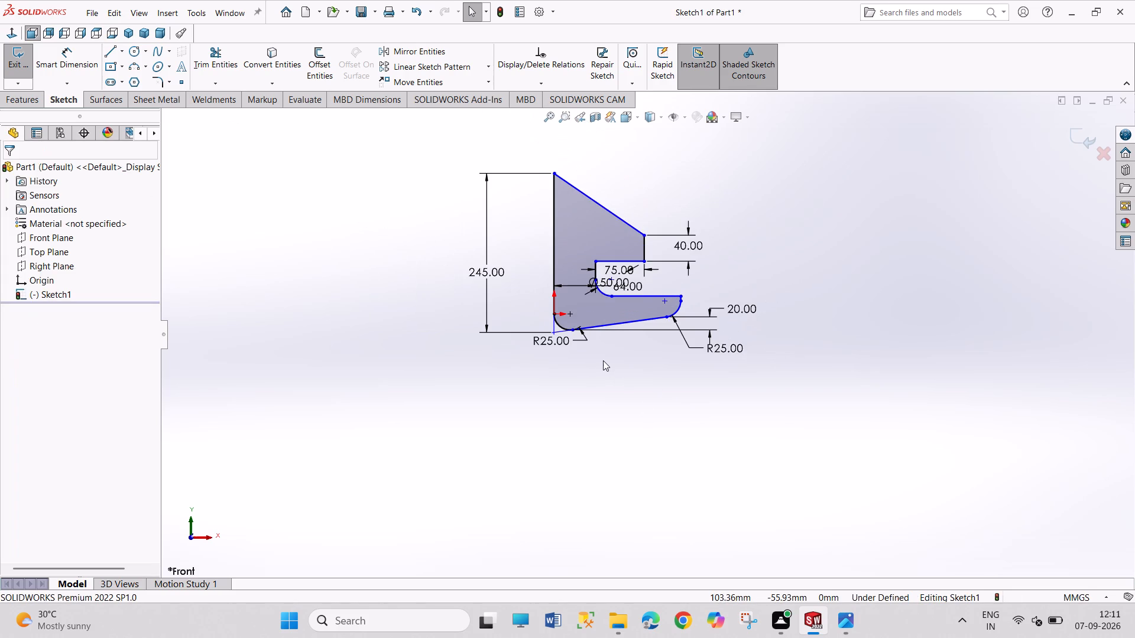
drag(643, 236, 650, 197)
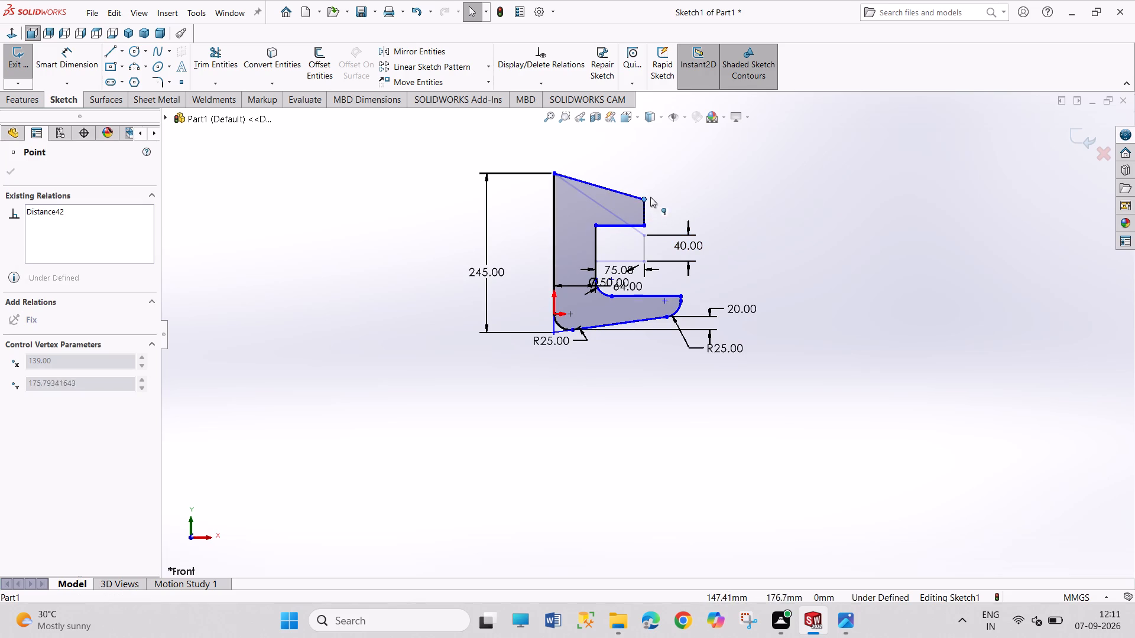
drag(650, 197, 651, 183)
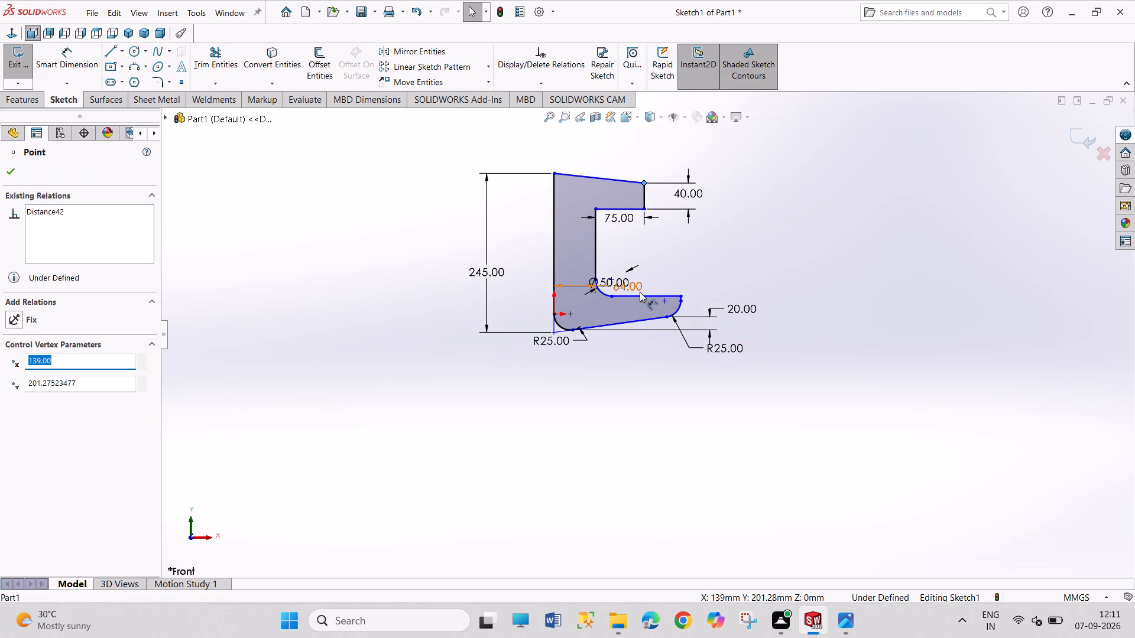
Reposition the Ø50 bend dimension and the 64 mm spine width dimension outside the profile so they no longer overlap.
drag(635, 289, 753, 245)
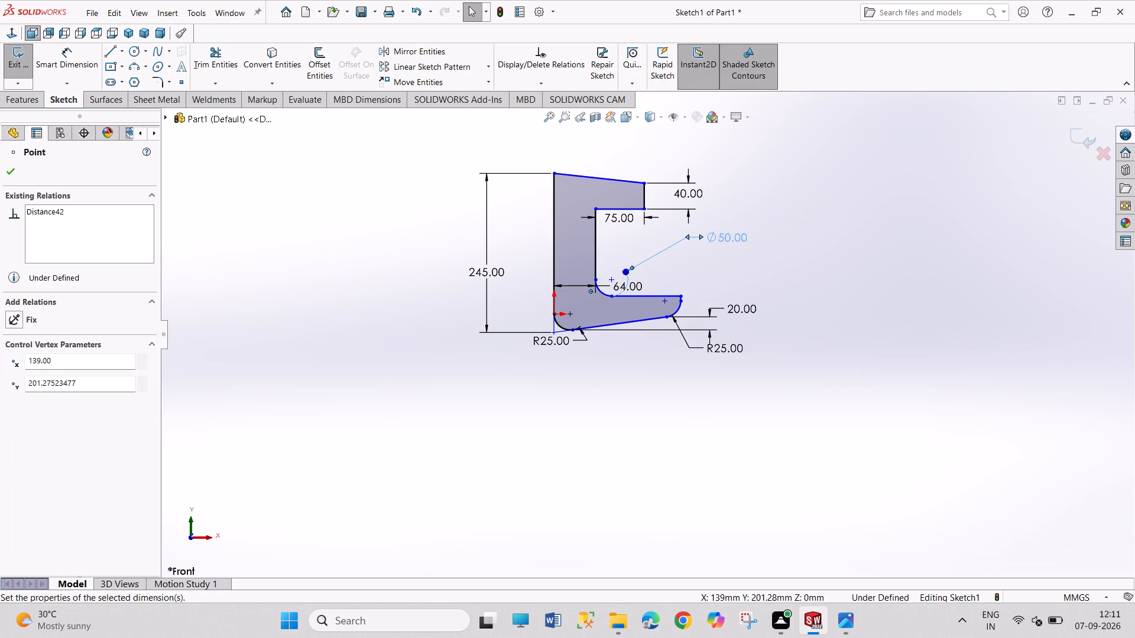
drag(634, 288, 690, 275)
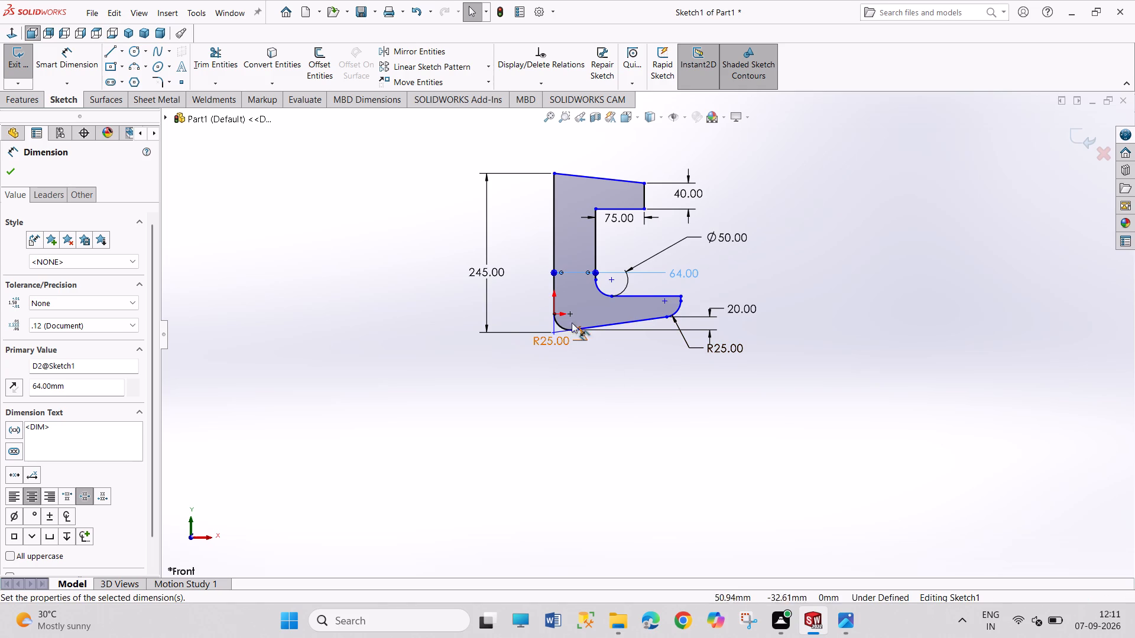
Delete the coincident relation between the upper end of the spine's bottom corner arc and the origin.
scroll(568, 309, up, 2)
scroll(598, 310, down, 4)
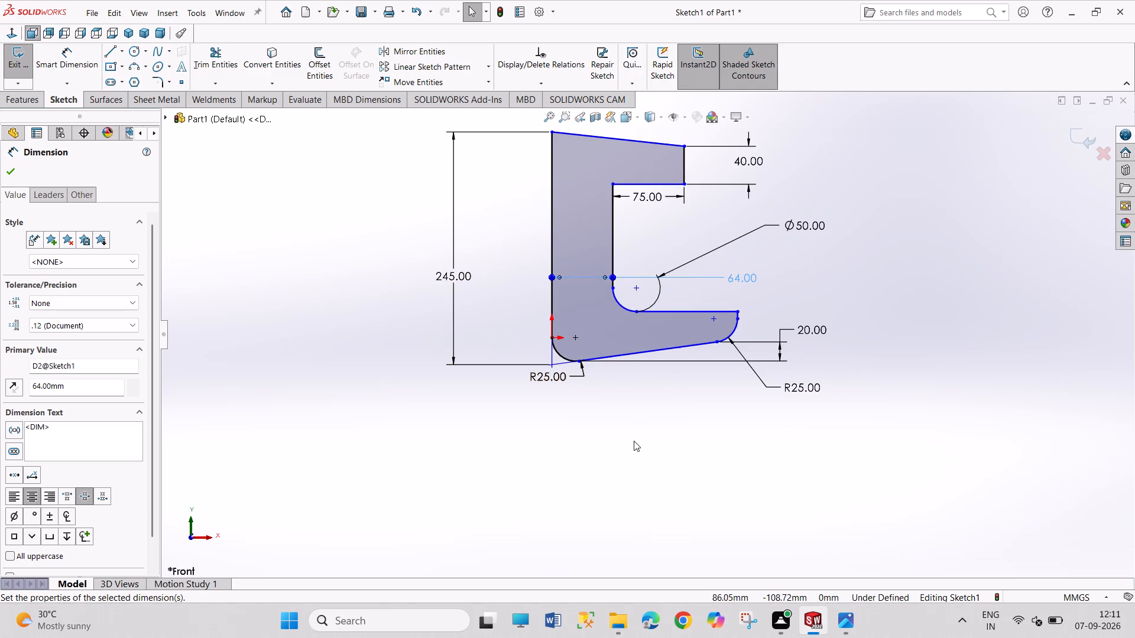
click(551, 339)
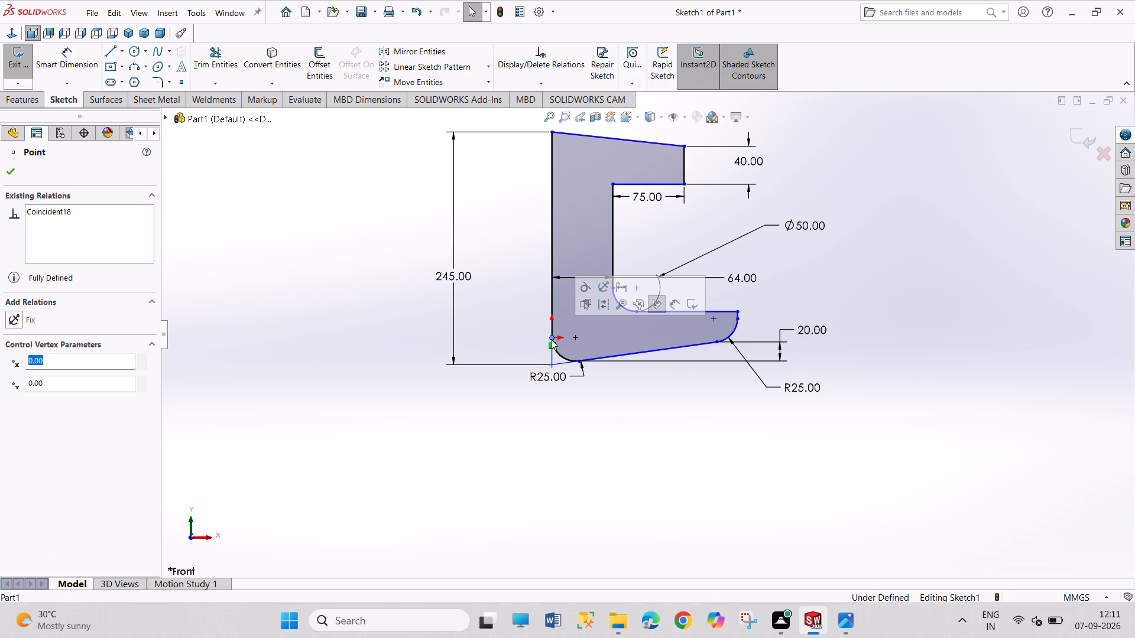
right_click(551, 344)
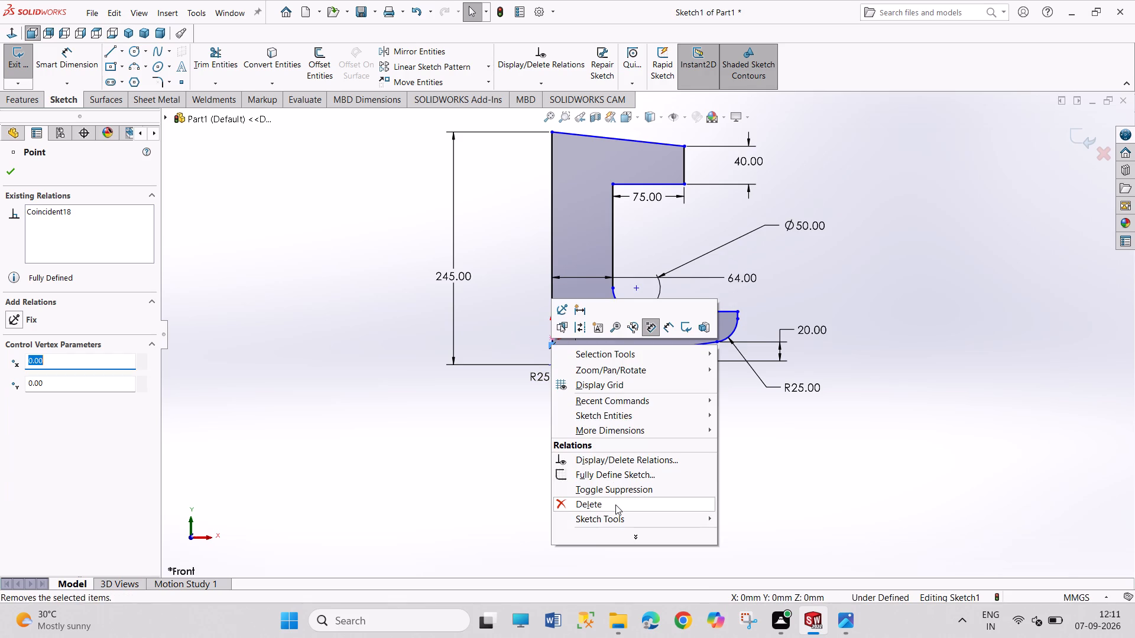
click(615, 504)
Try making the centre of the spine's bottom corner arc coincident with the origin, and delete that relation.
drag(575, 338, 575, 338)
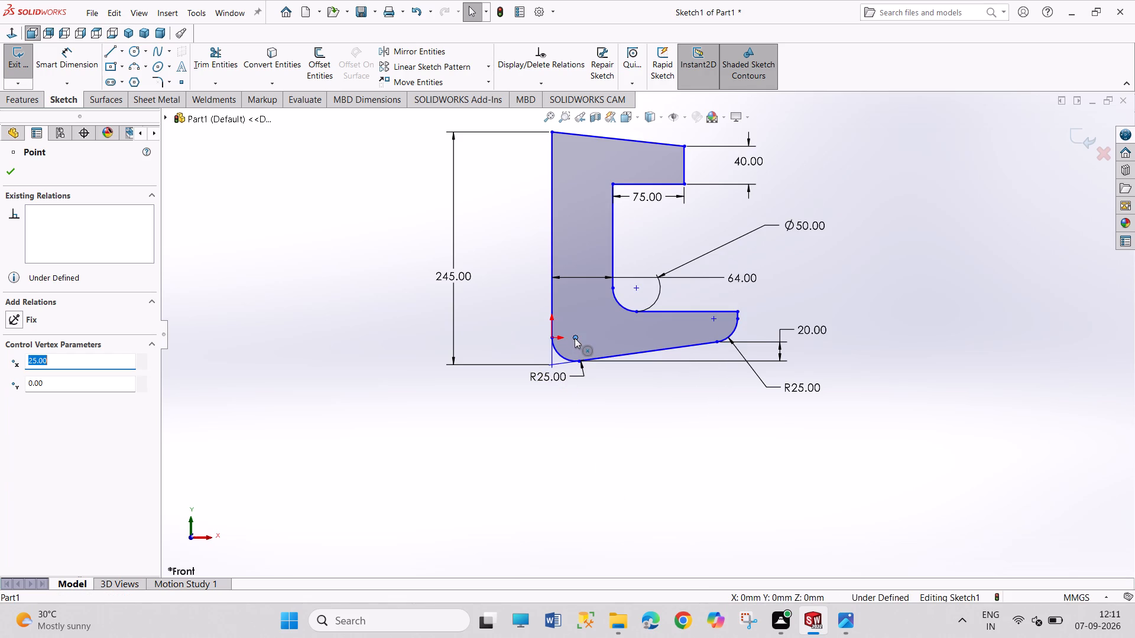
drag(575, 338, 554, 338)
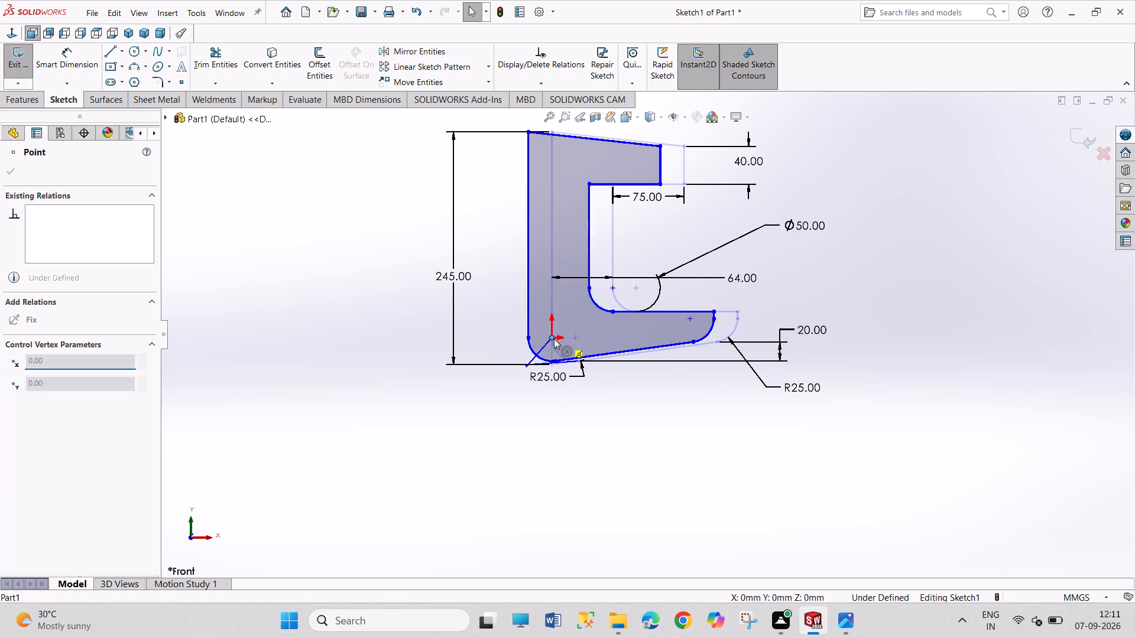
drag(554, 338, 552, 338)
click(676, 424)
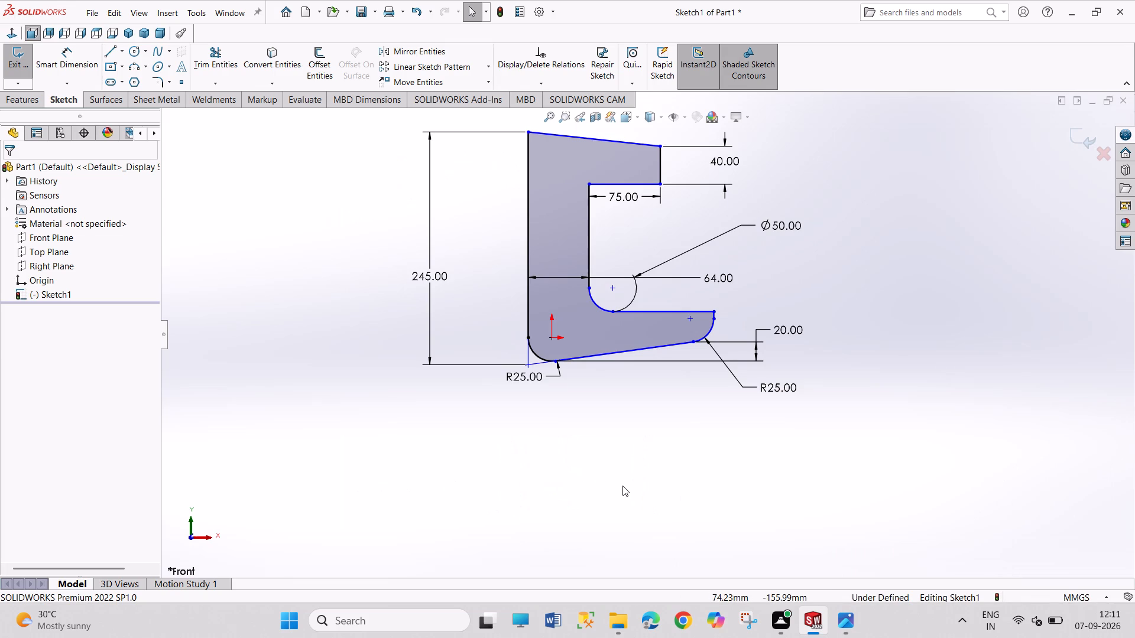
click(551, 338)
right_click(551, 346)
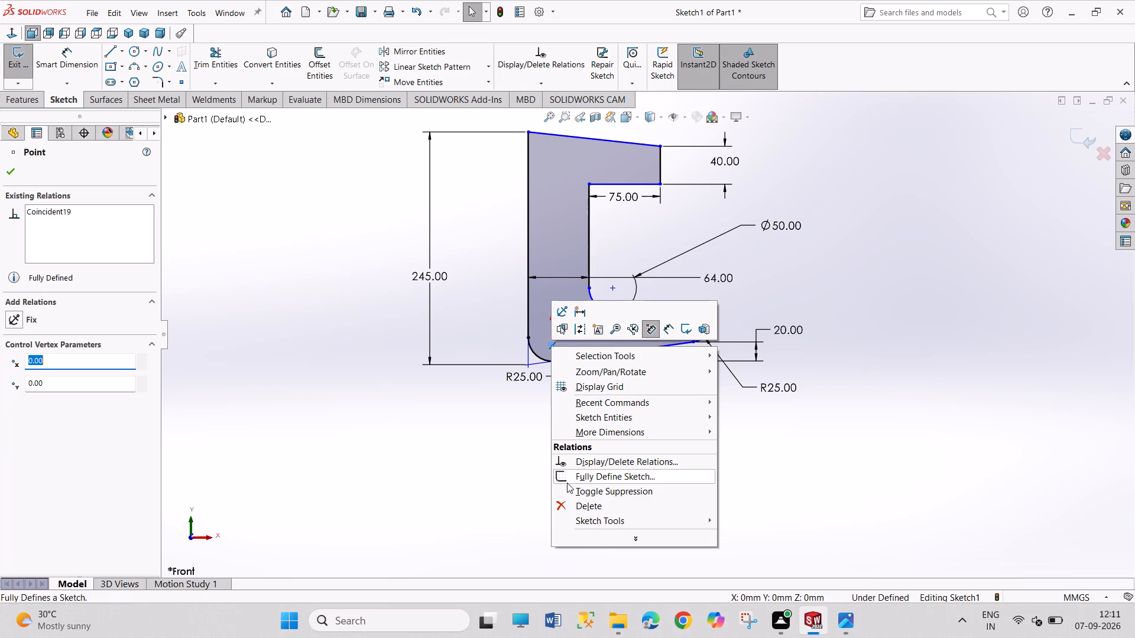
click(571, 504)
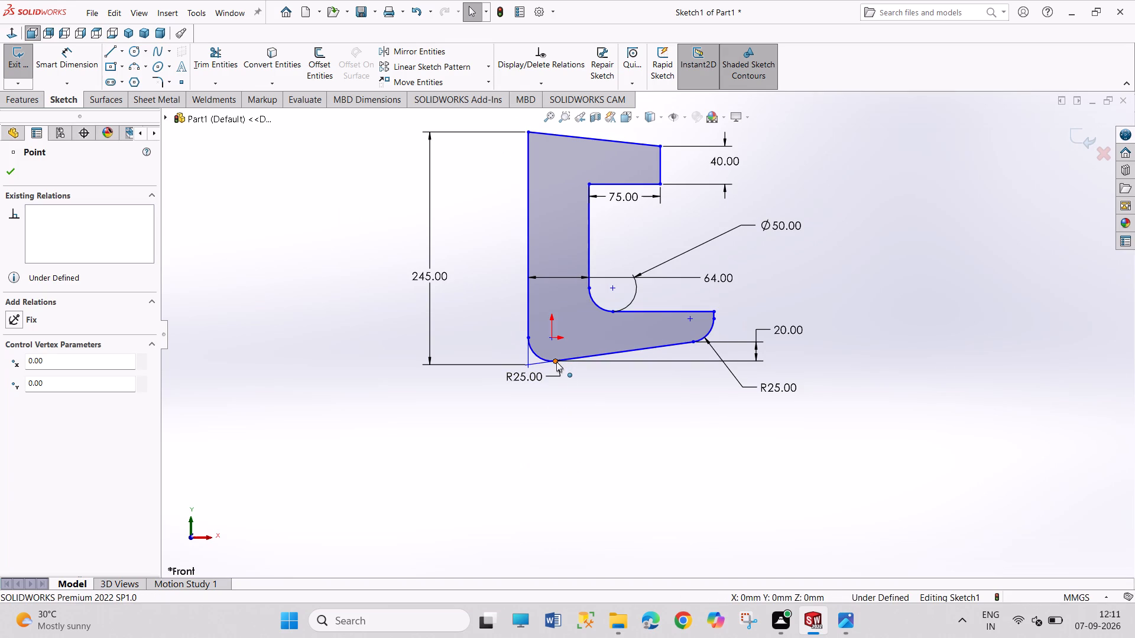
Make the junction of the spine's bottom corner arc and the sloped lower edge coincident with the origin.
drag(556, 362, 554, 342)
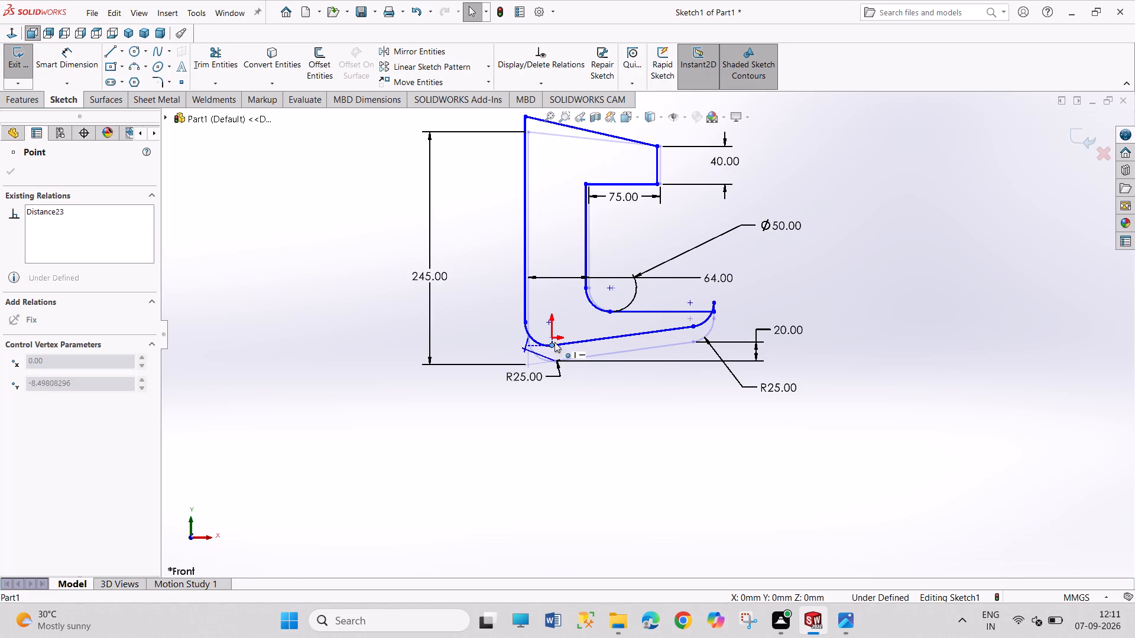
drag(554, 342, 554, 340)
click(605, 442)
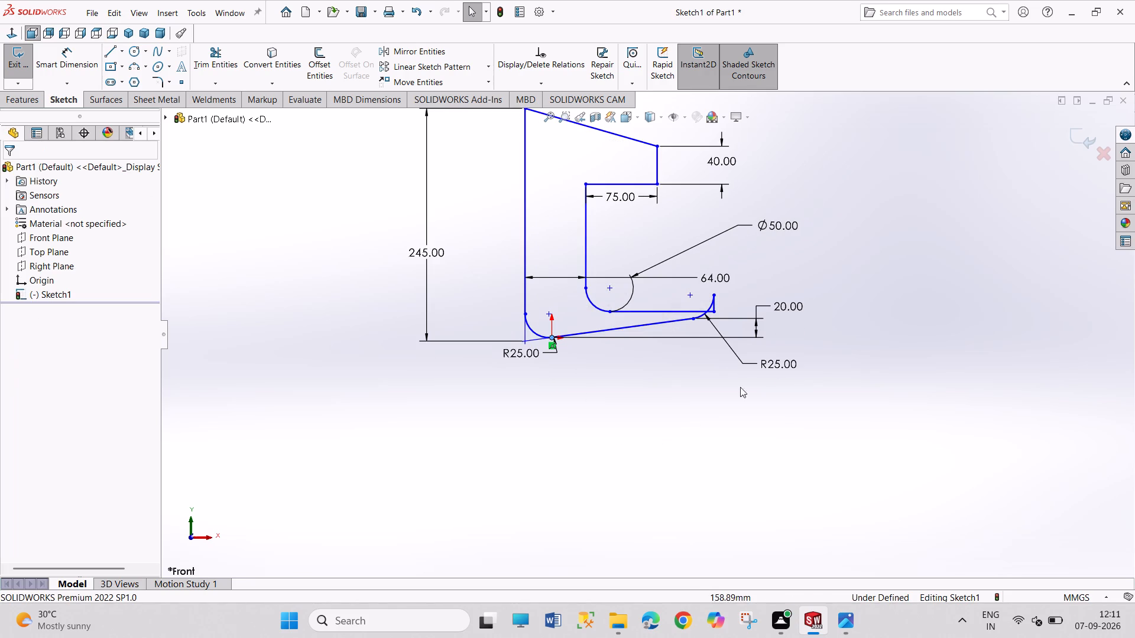
Move the lower jaw's upper tip corner above the tip arc, to about X 159 mm, Y 69 mm, so the profile closes properly.
drag(716, 310, 696, 300)
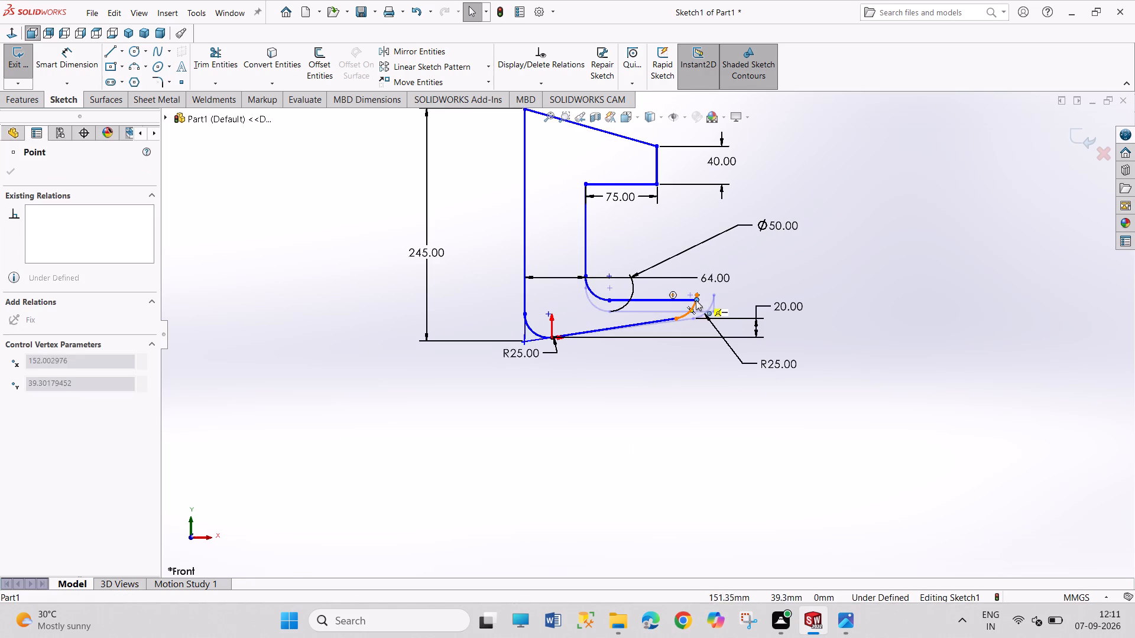
drag(696, 300, 712, 270)
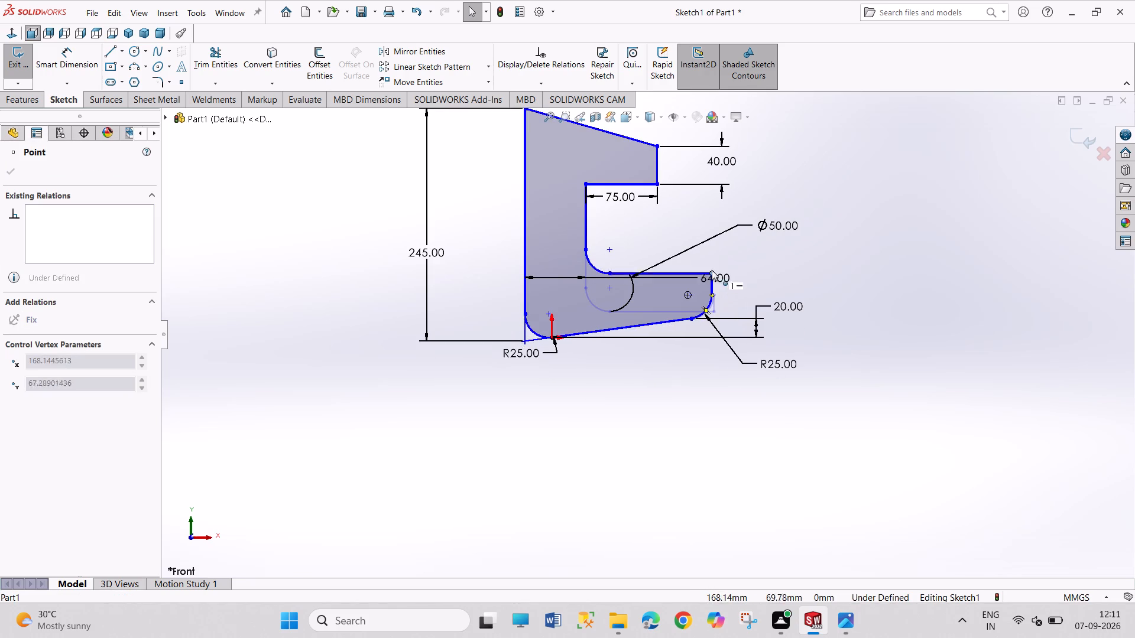
drag(712, 270, 703, 272)
click(732, 424)
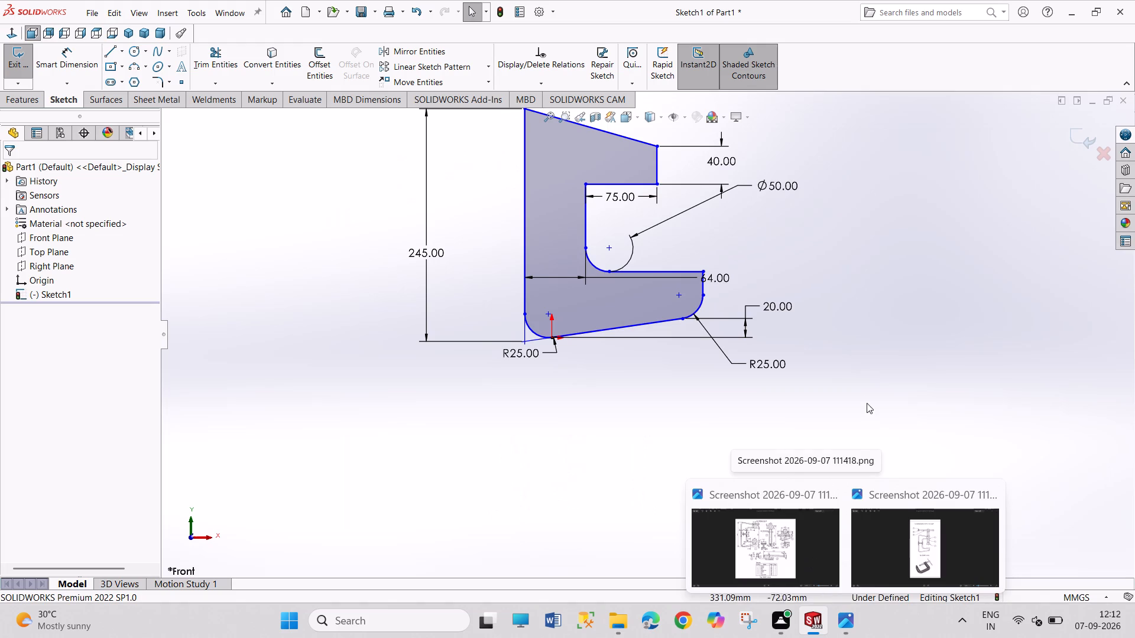
Reposition the 64 mm spine width dimension higher, clear of the lower jaw.
drag(709, 274, 754, 206)
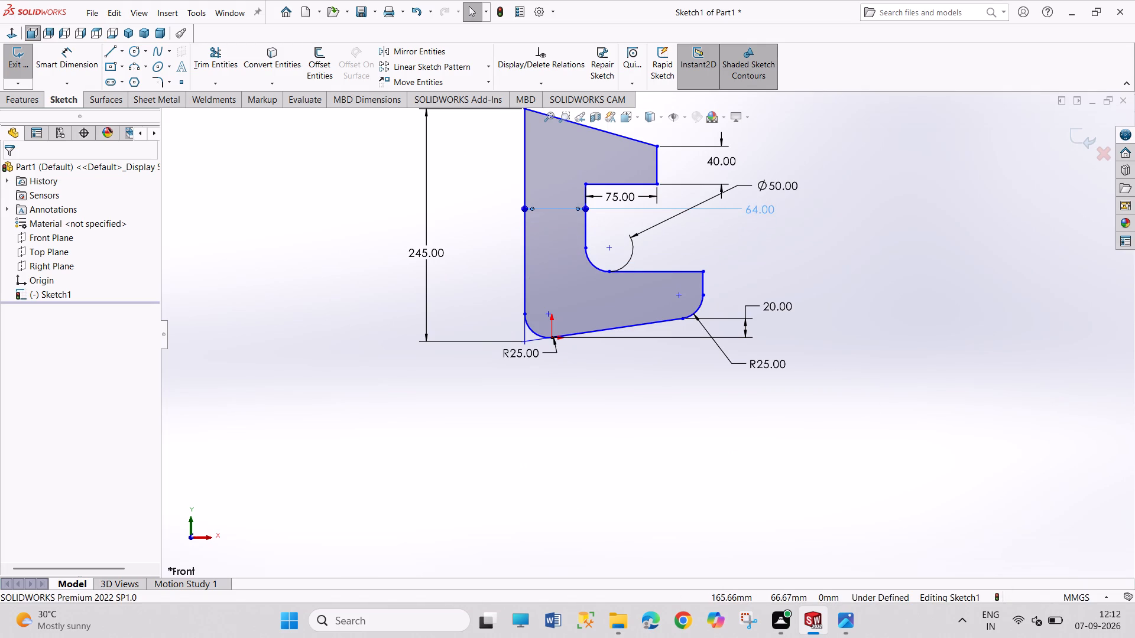
Dimension the vertical distance from the tip arc's lower end to the lower jaw's upper corner as 35+12 mm.
right_drag(855, 512, 800, 276)
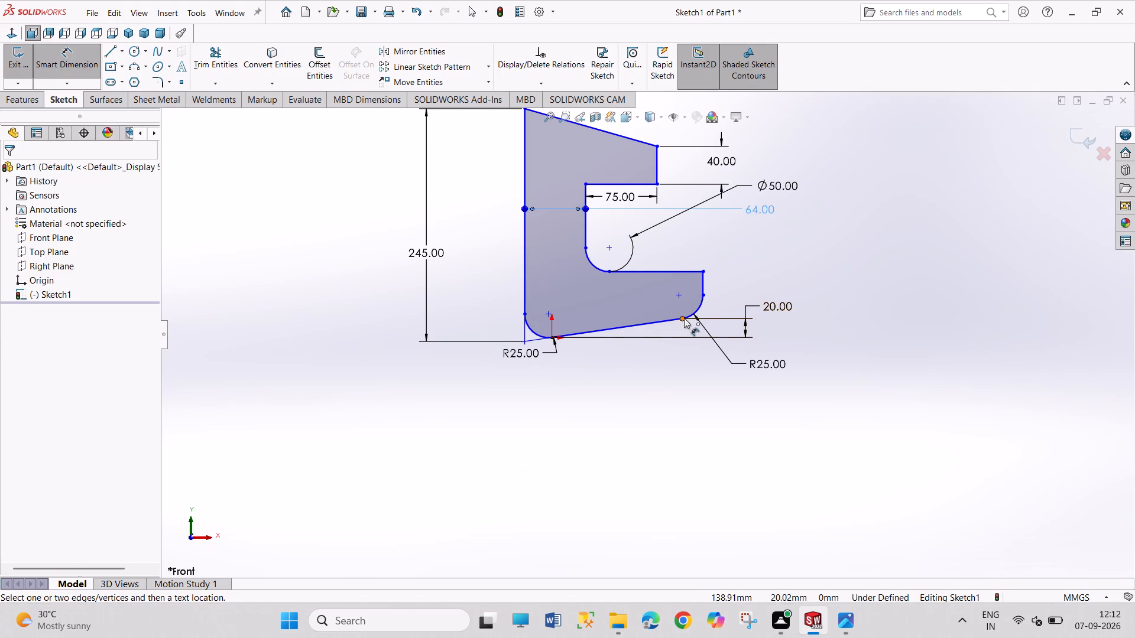
click(684, 318)
click(705, 269)
click(832, 287)
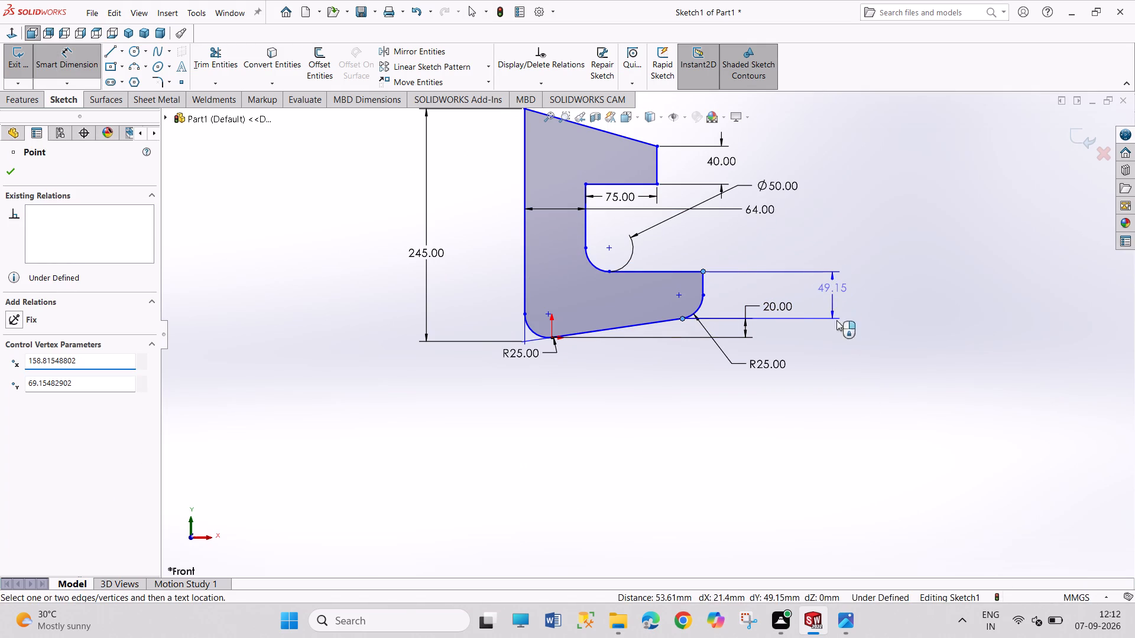
text(35+12)
key(Return)
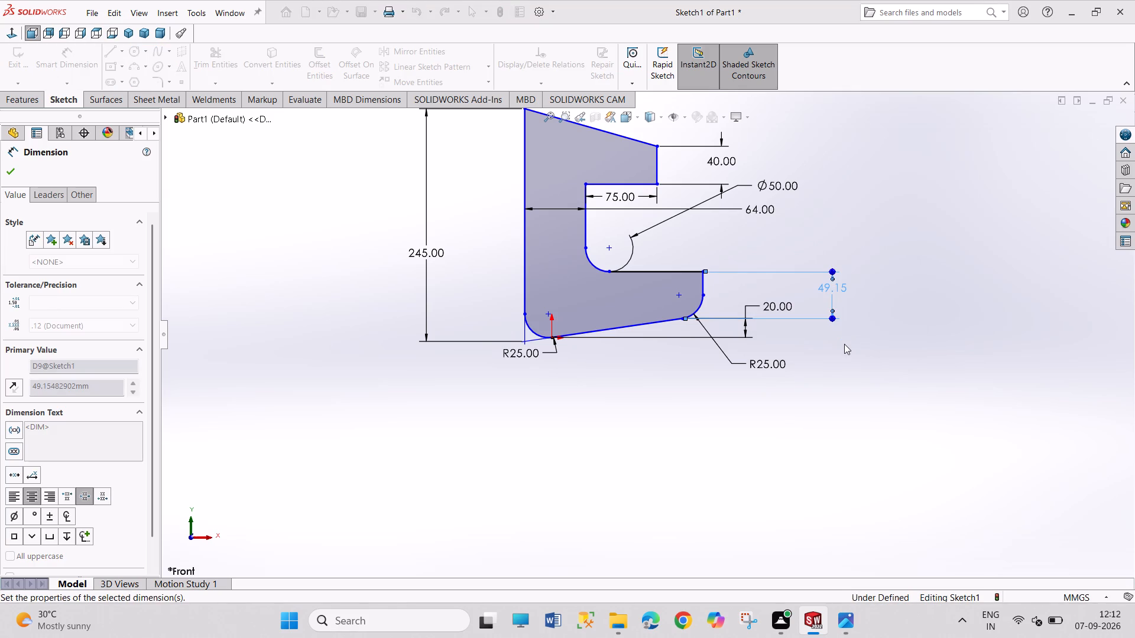
right_click(653, 461)
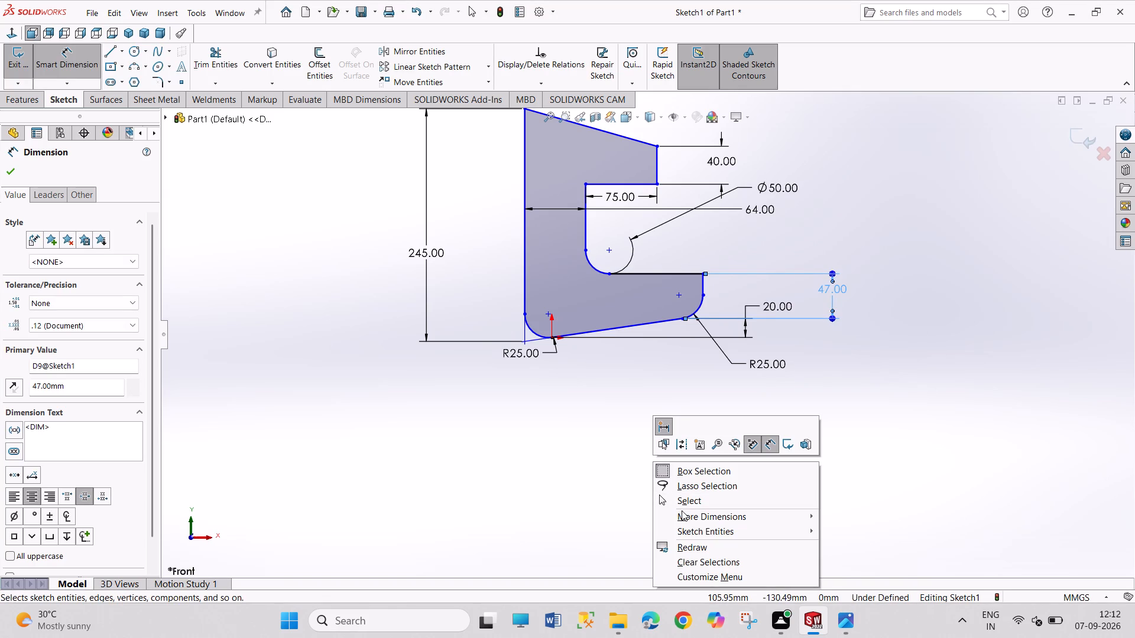
click(680, 504)
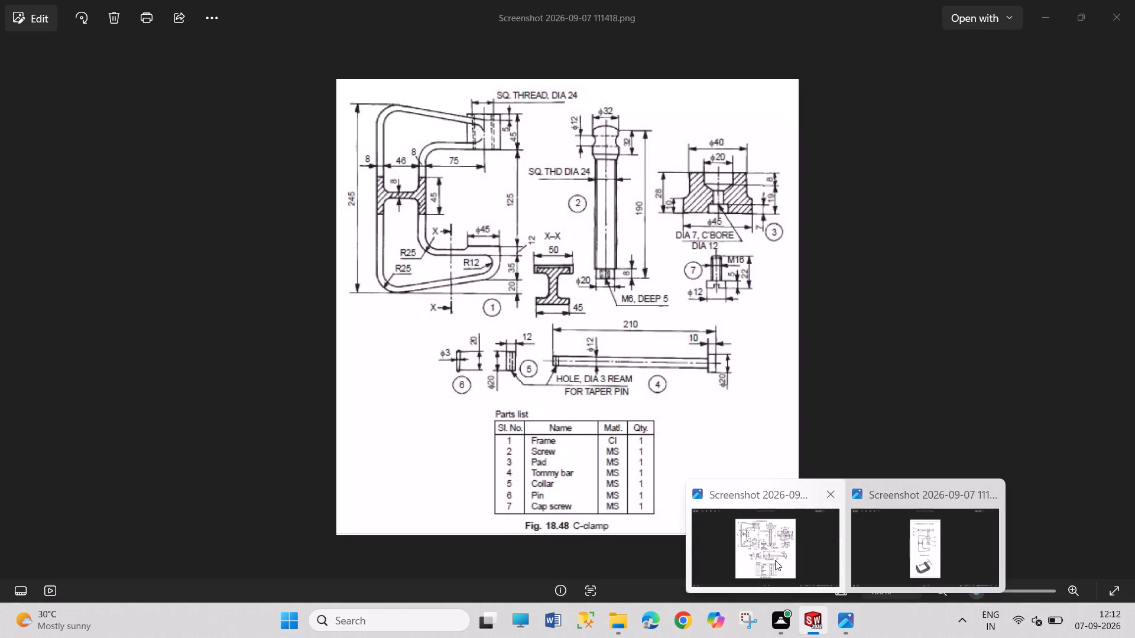
Dimension the gap between the upper jaw's underside and the lower jaw's top edge as 125 mm.
right_drag(900, 453, 903, 353)
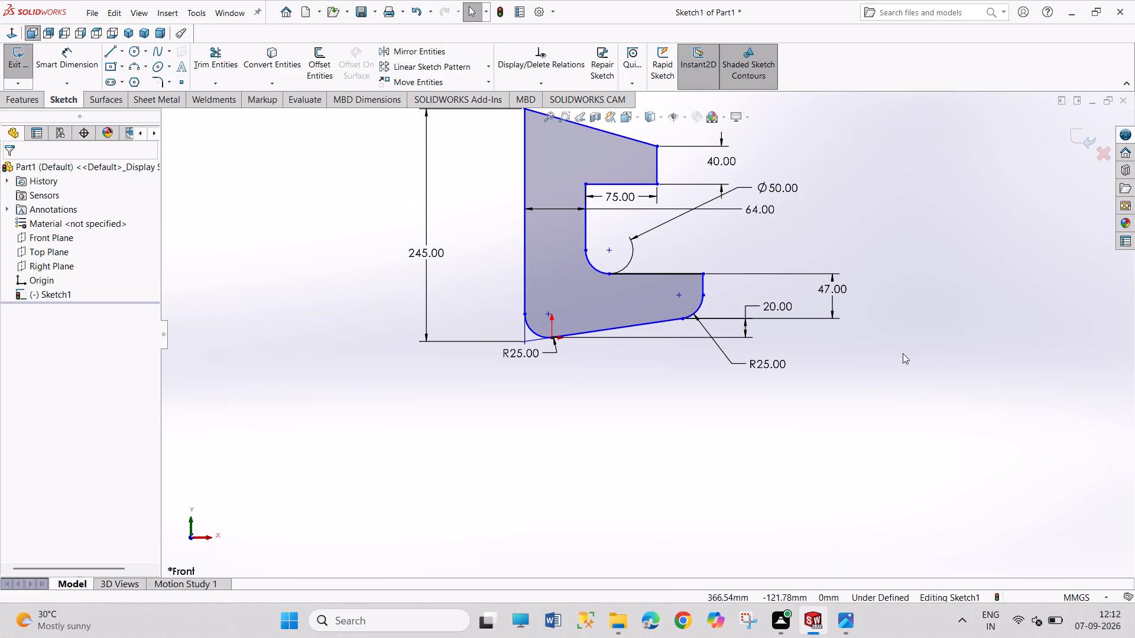
right_drag(903, 353, 861, 227)
click(652, 186)
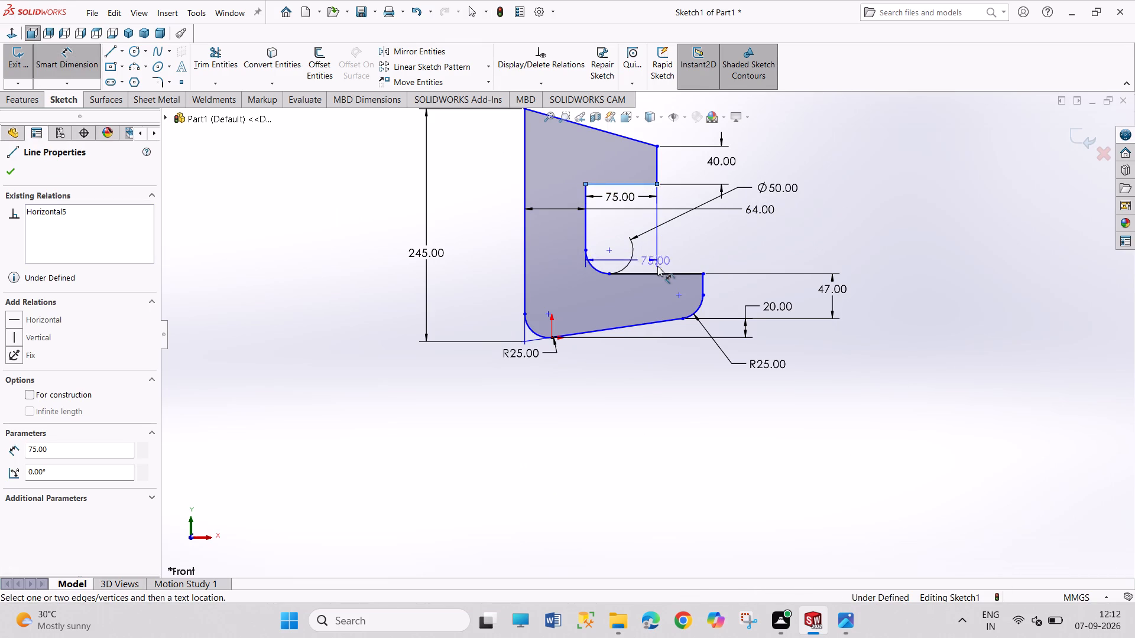
click(658, 272)
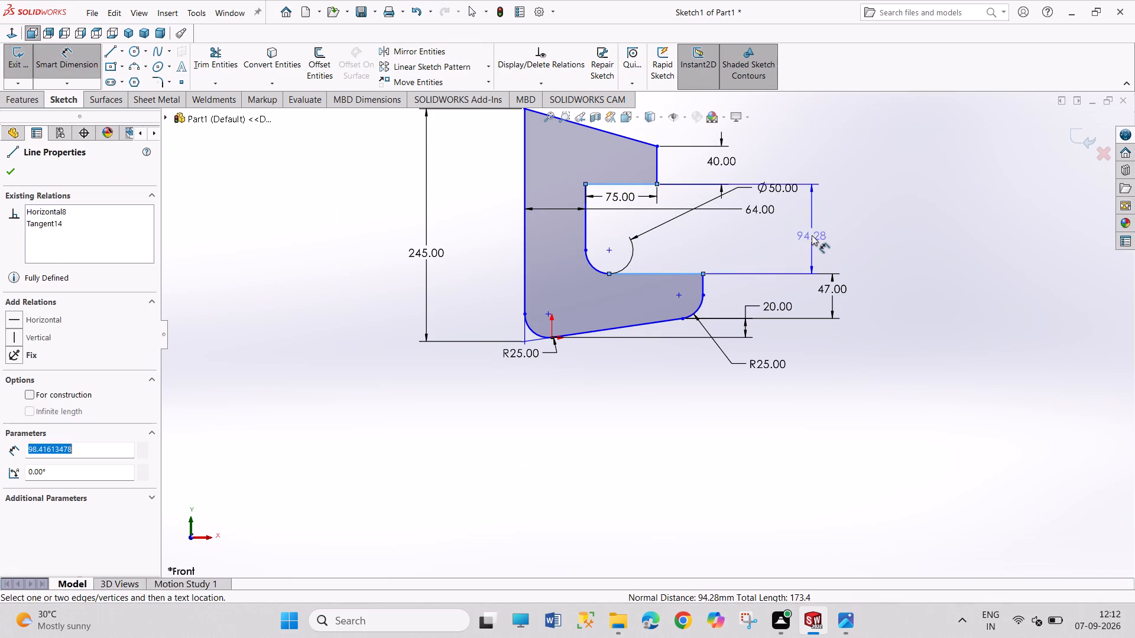
click(812, 235)
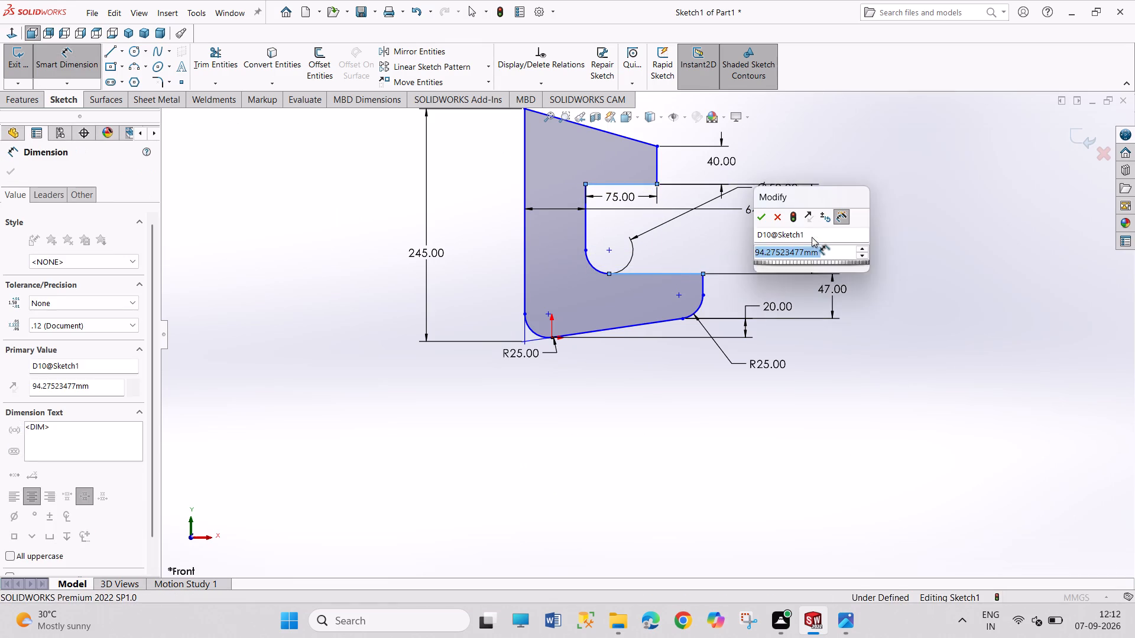
text(125)
key(Return)
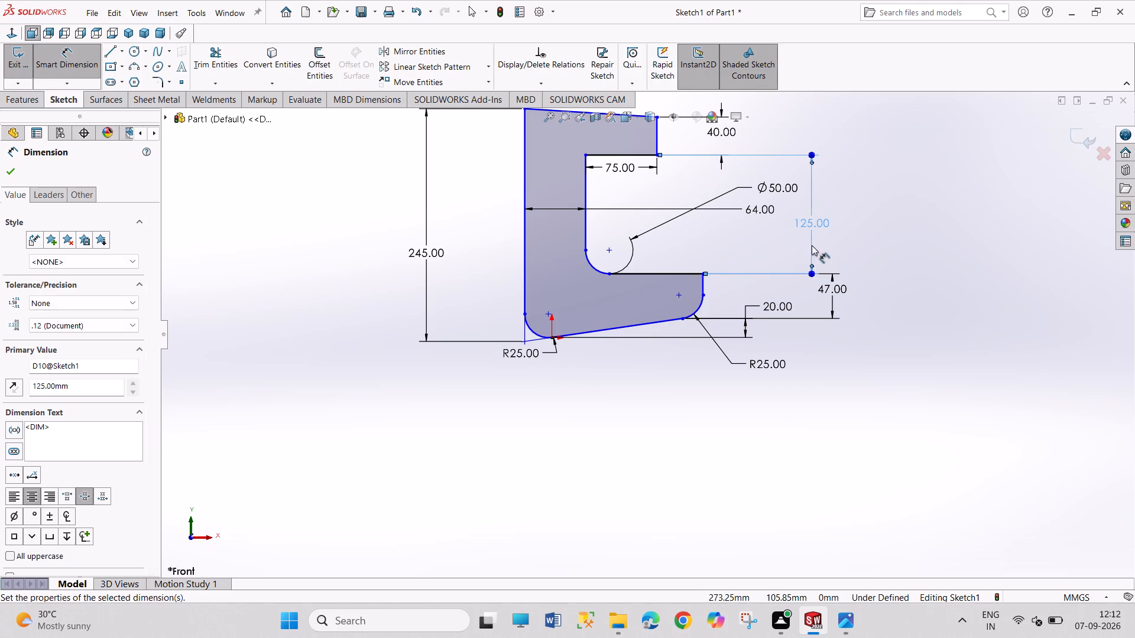
right_click(711, 408)
click(738, 442)
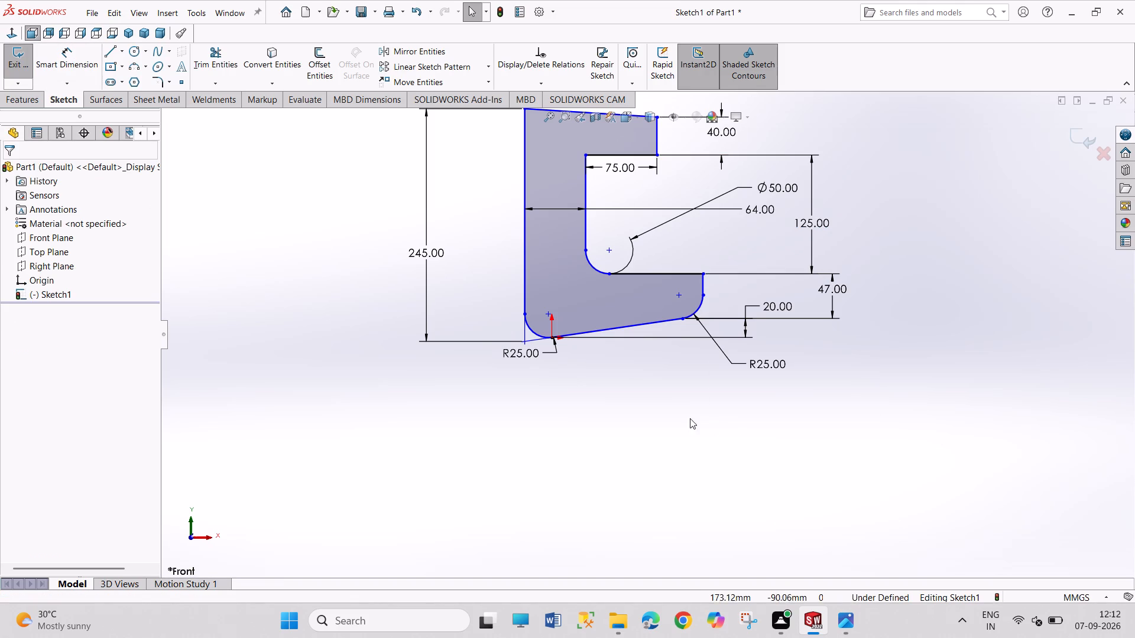
Delete the coincident relation between the origin and the junction of the spine's bottom corner arc and sloped lower edge.
scroll(559, 343, down, 4)
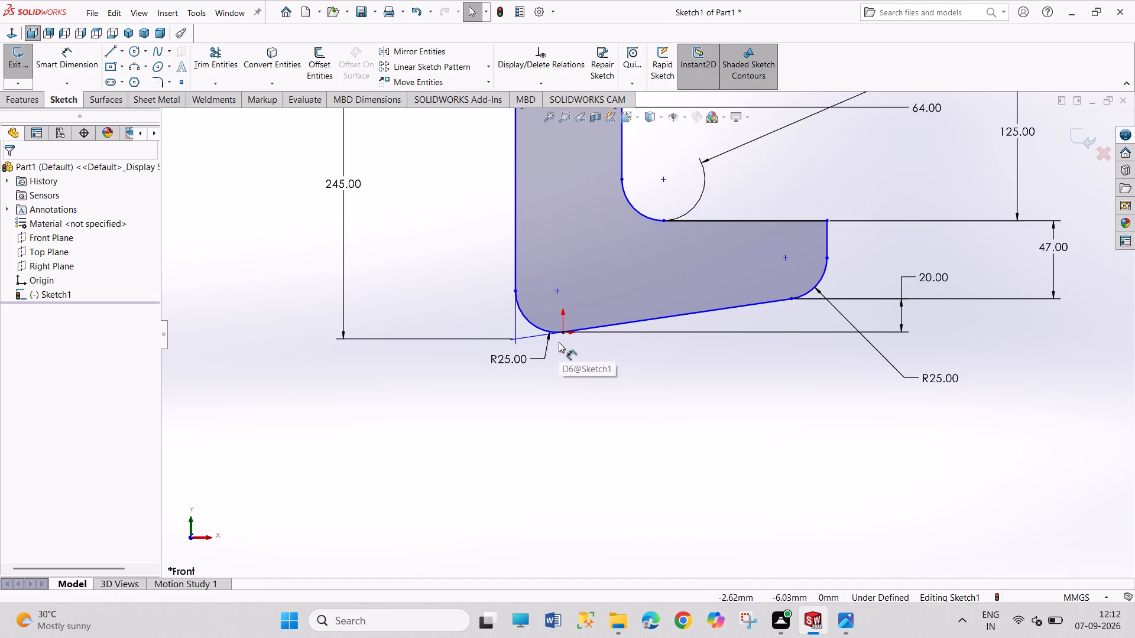
click(567, 331)
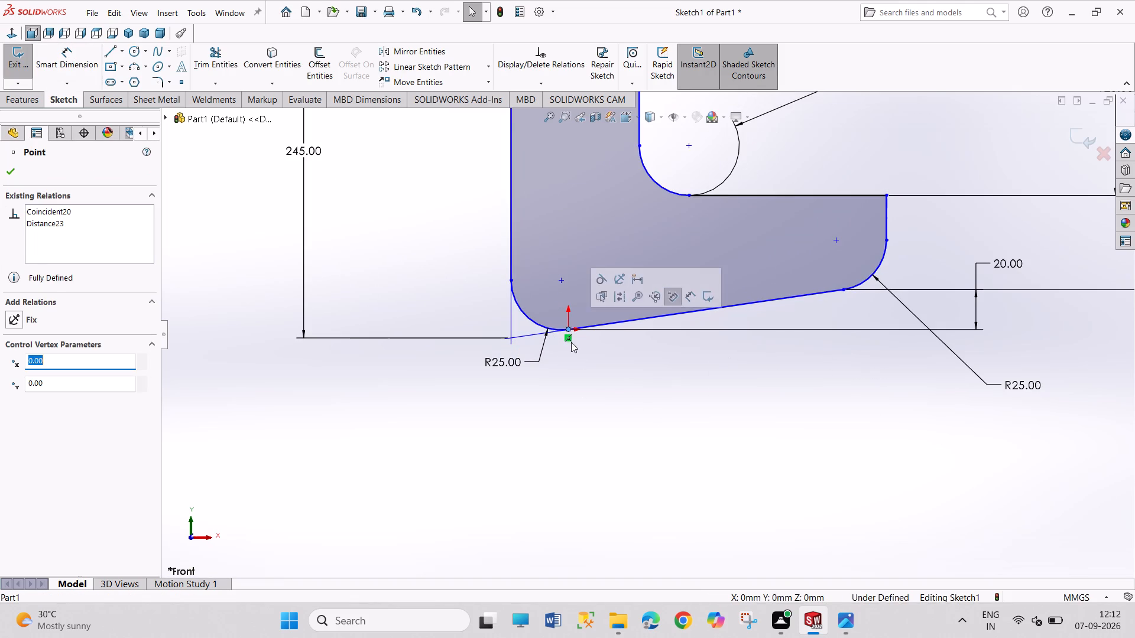
click(582, 360)
scroll(637, 385, up, 6)
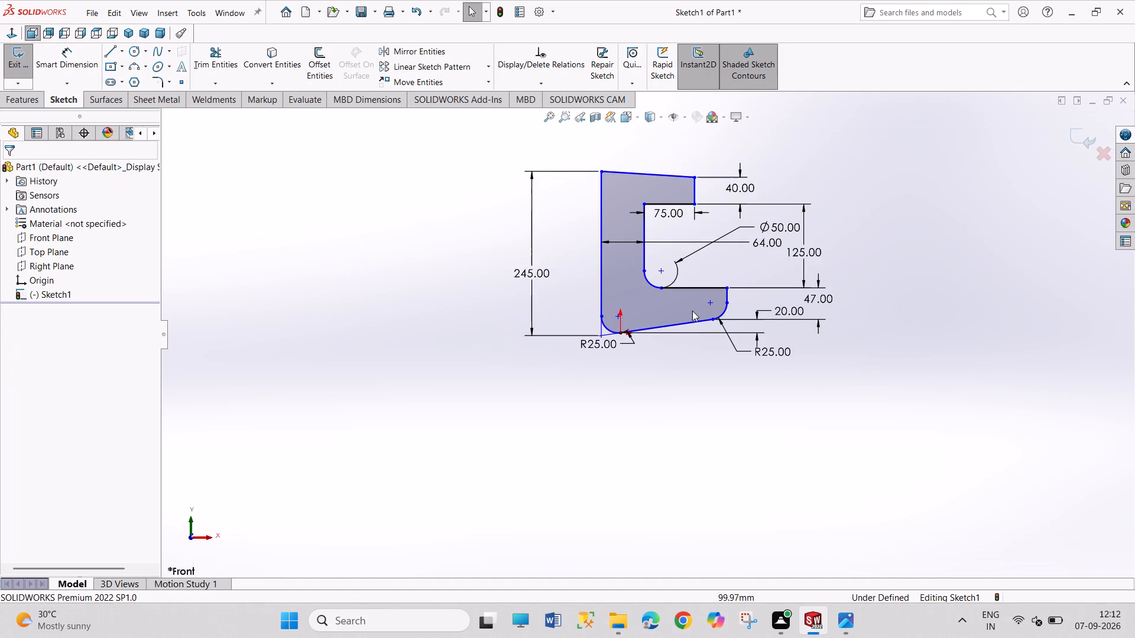
scroll(712, 249, down, 2)
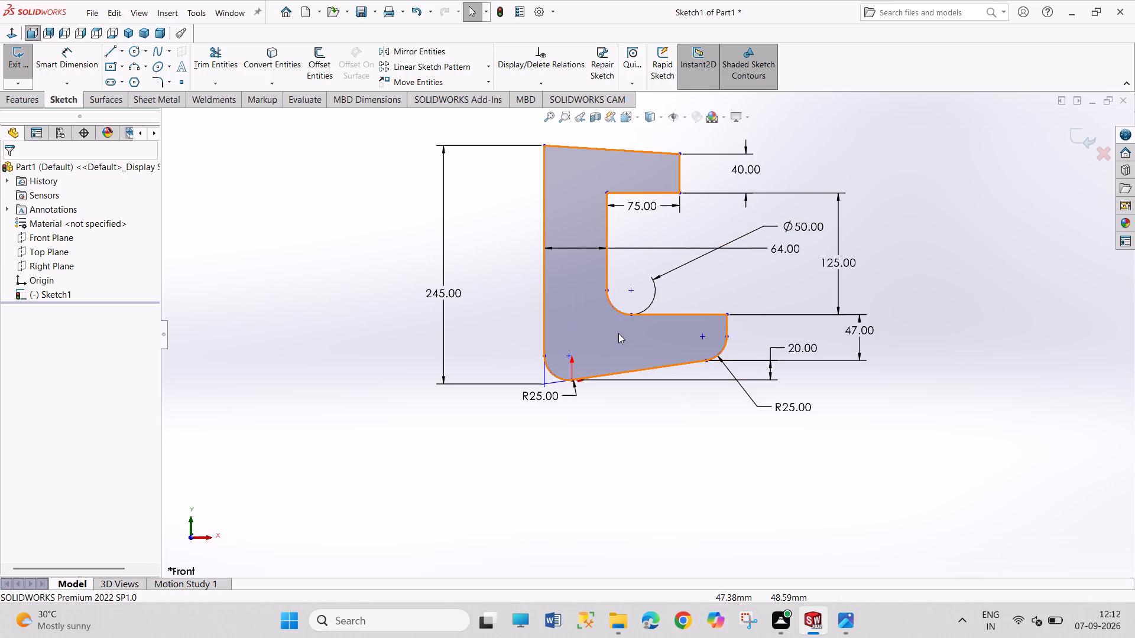
click(573, 380)
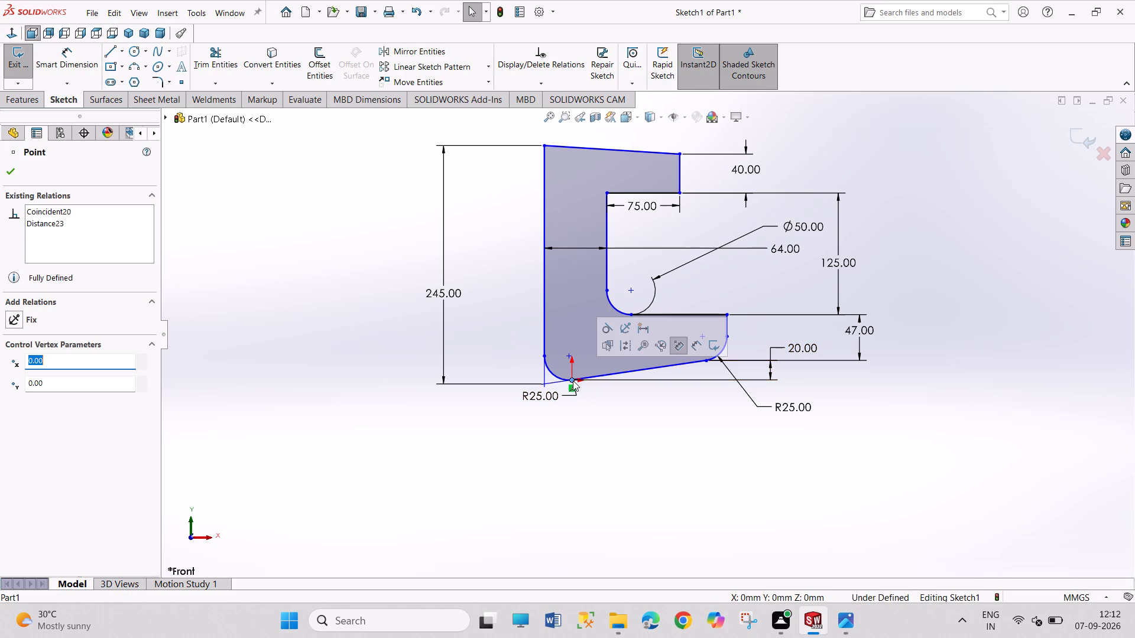
right_click(571, 390)
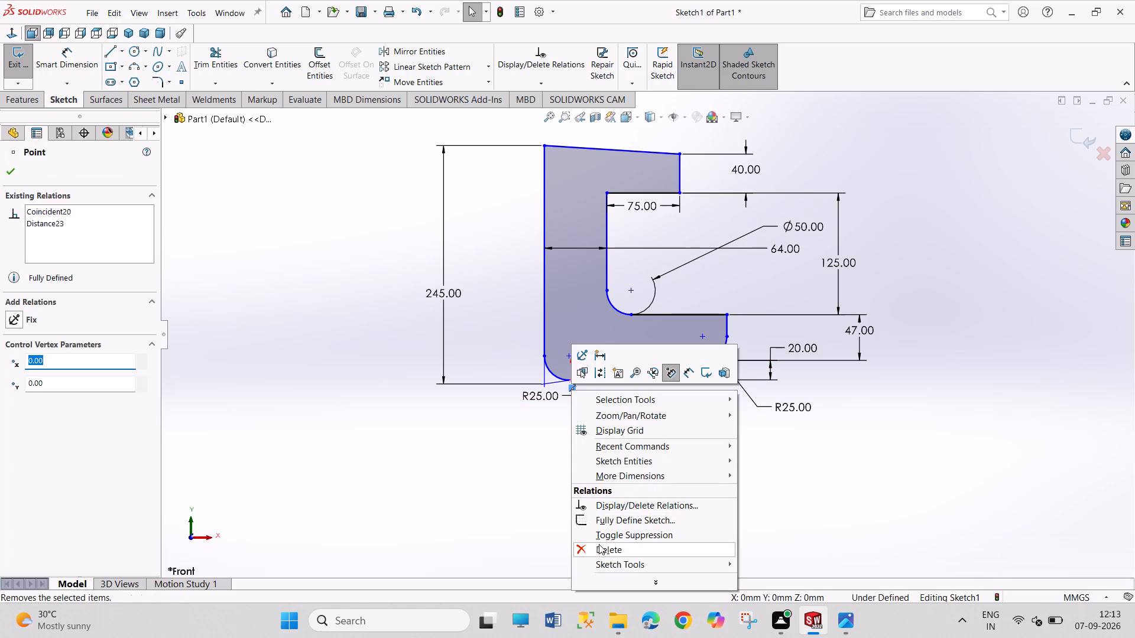
click(594, 549)
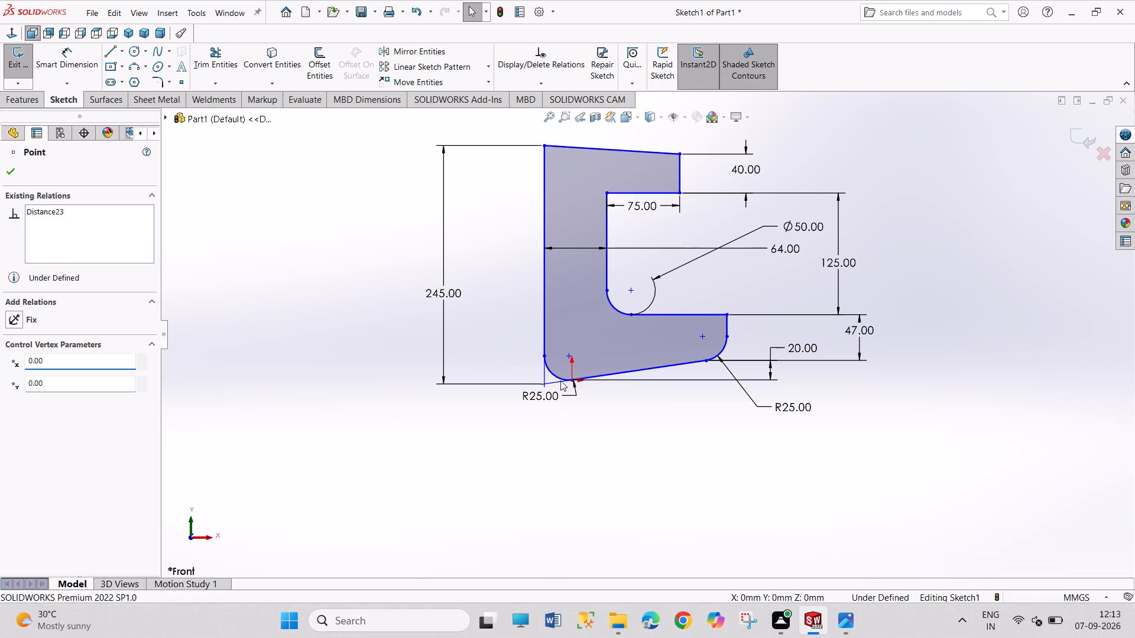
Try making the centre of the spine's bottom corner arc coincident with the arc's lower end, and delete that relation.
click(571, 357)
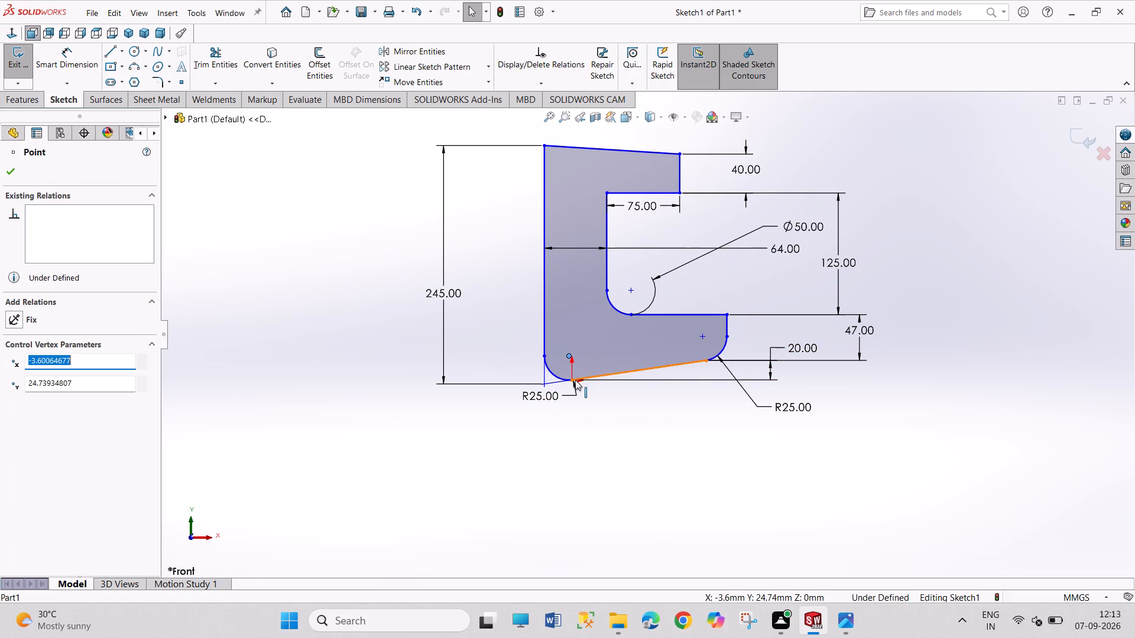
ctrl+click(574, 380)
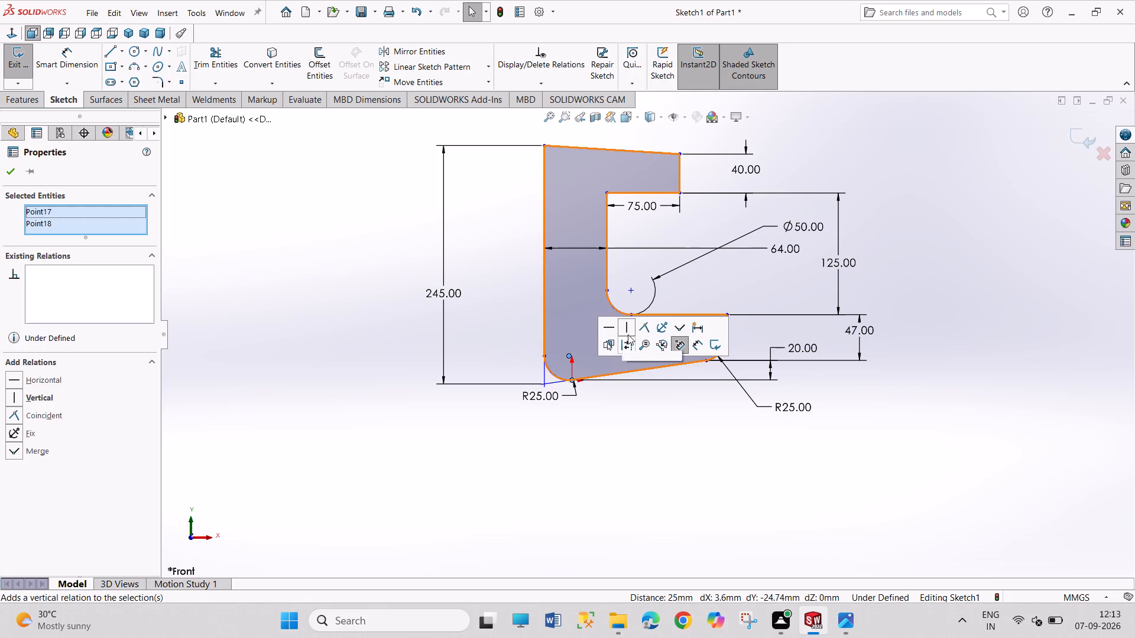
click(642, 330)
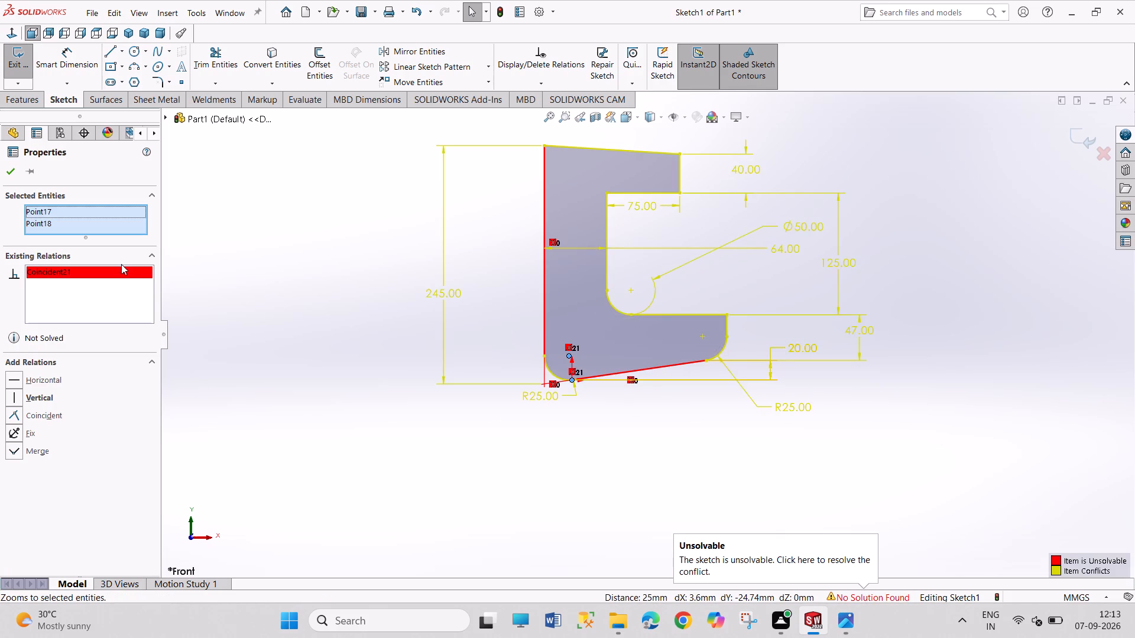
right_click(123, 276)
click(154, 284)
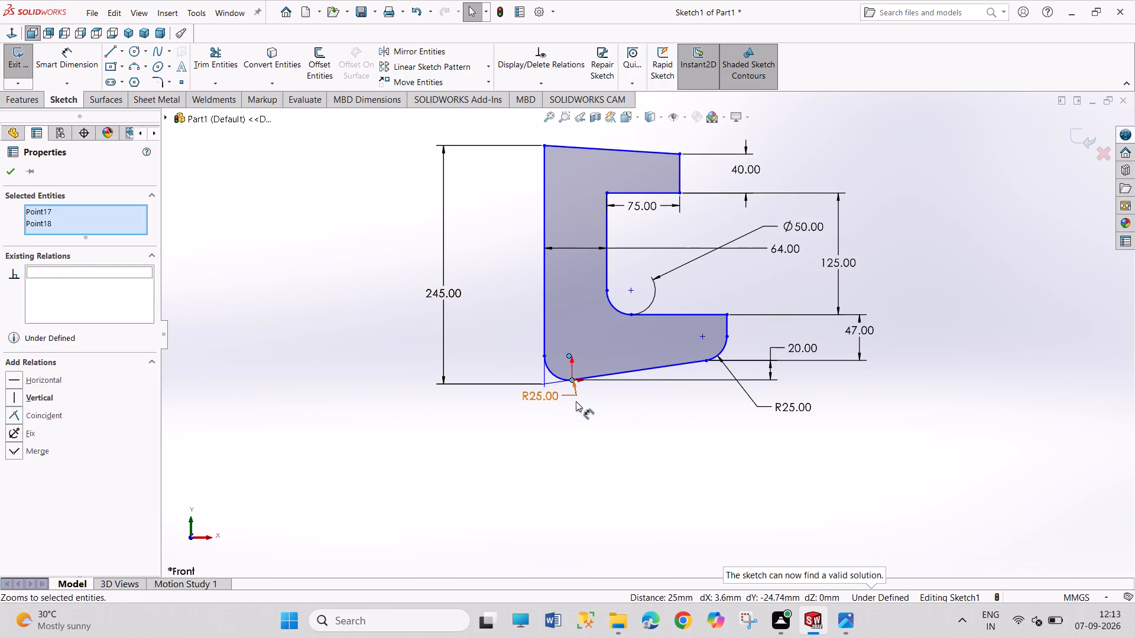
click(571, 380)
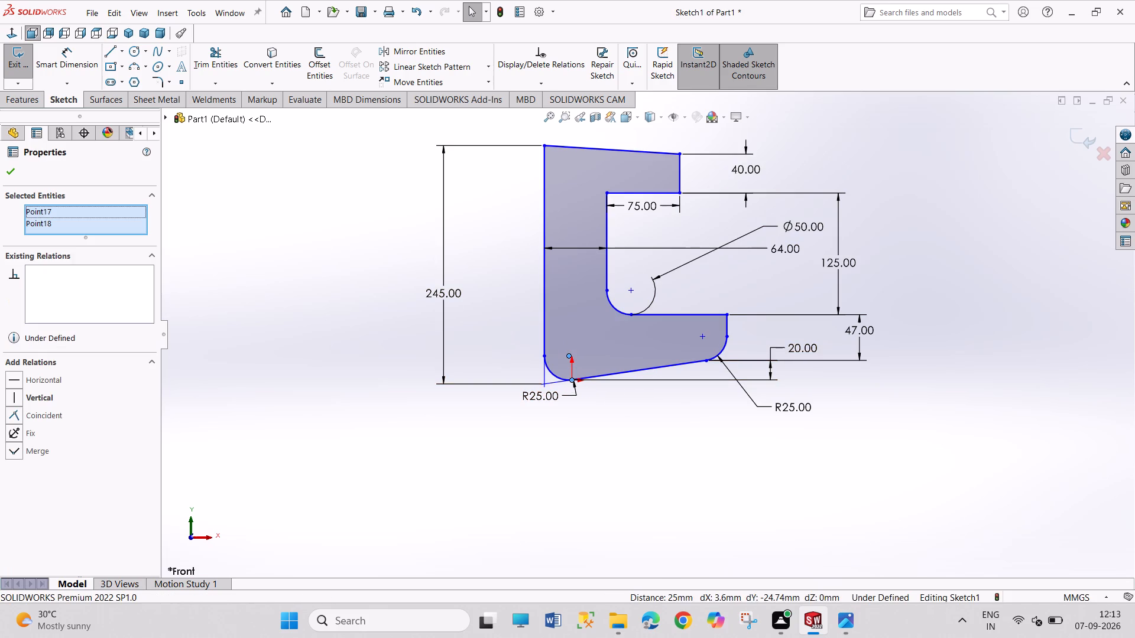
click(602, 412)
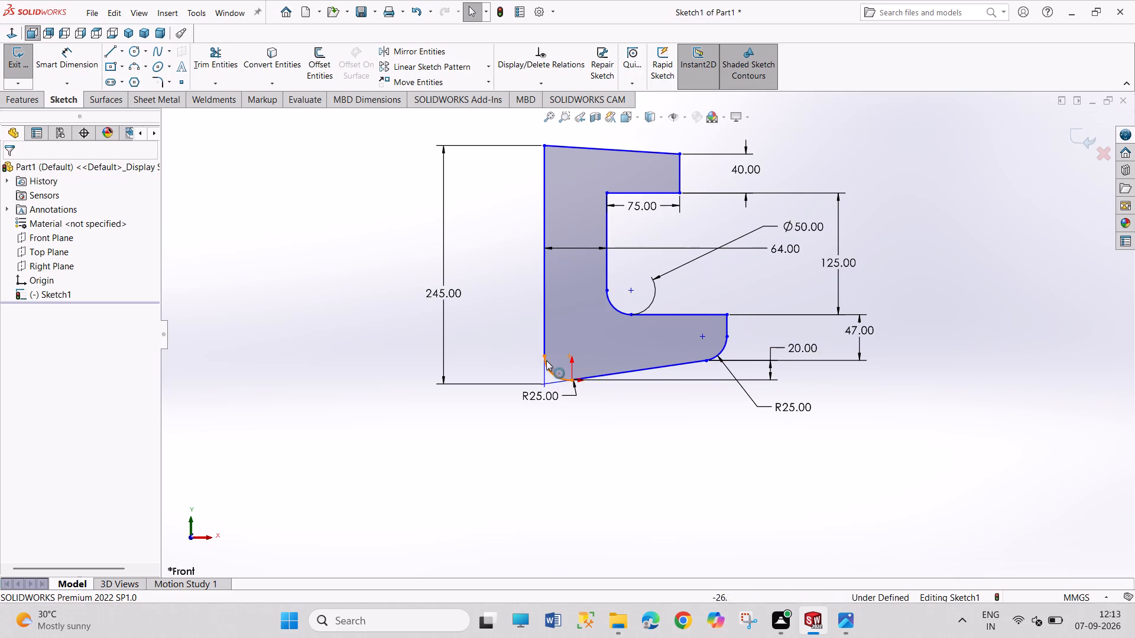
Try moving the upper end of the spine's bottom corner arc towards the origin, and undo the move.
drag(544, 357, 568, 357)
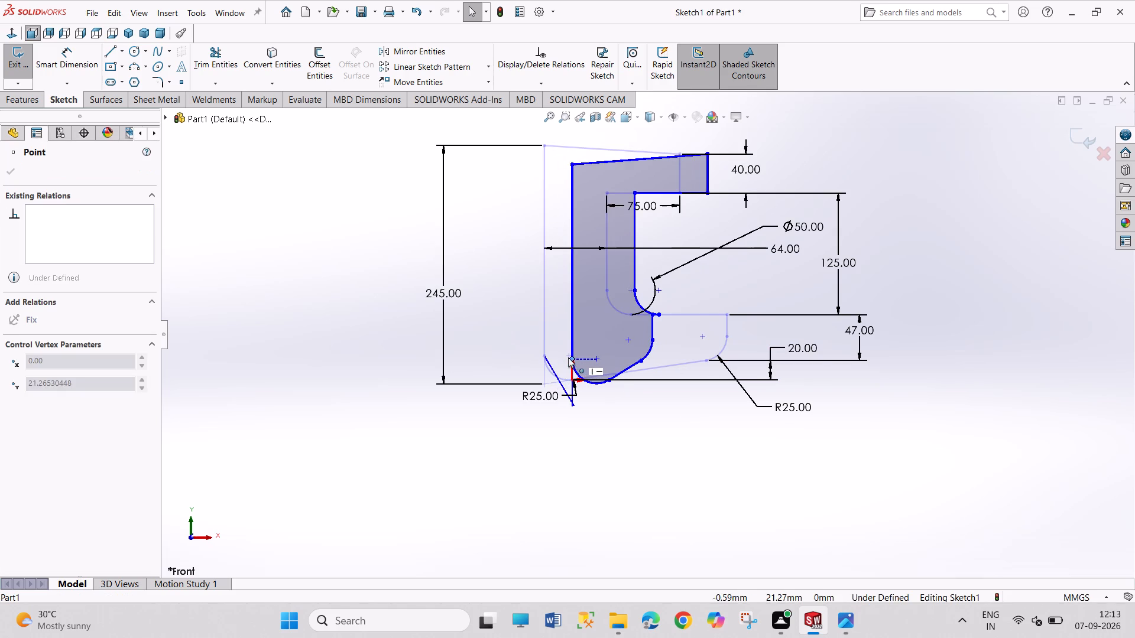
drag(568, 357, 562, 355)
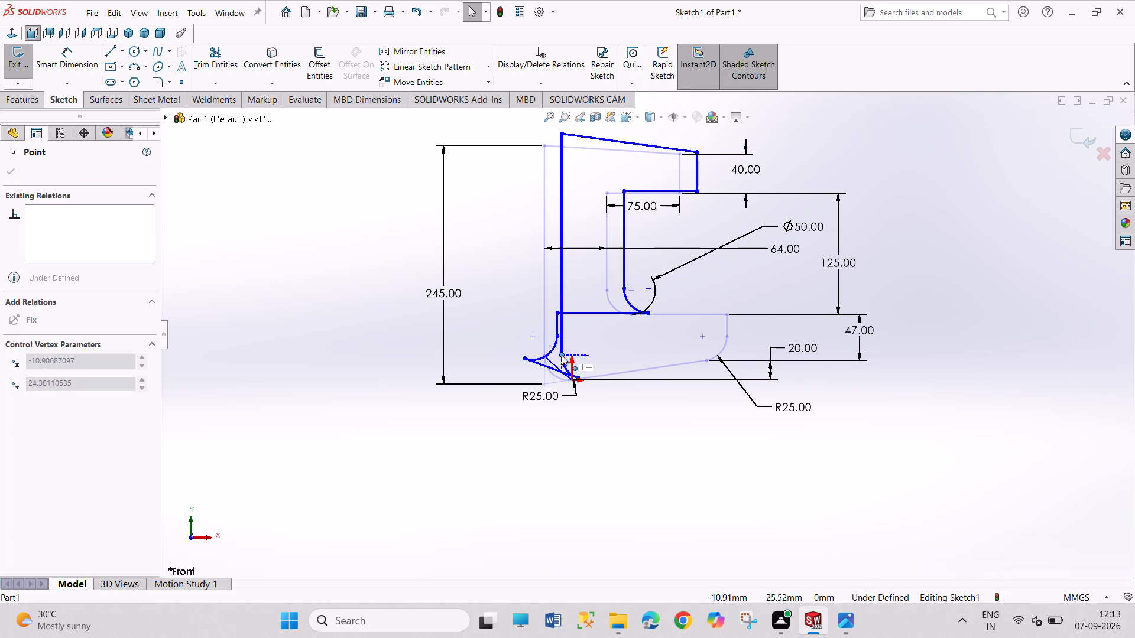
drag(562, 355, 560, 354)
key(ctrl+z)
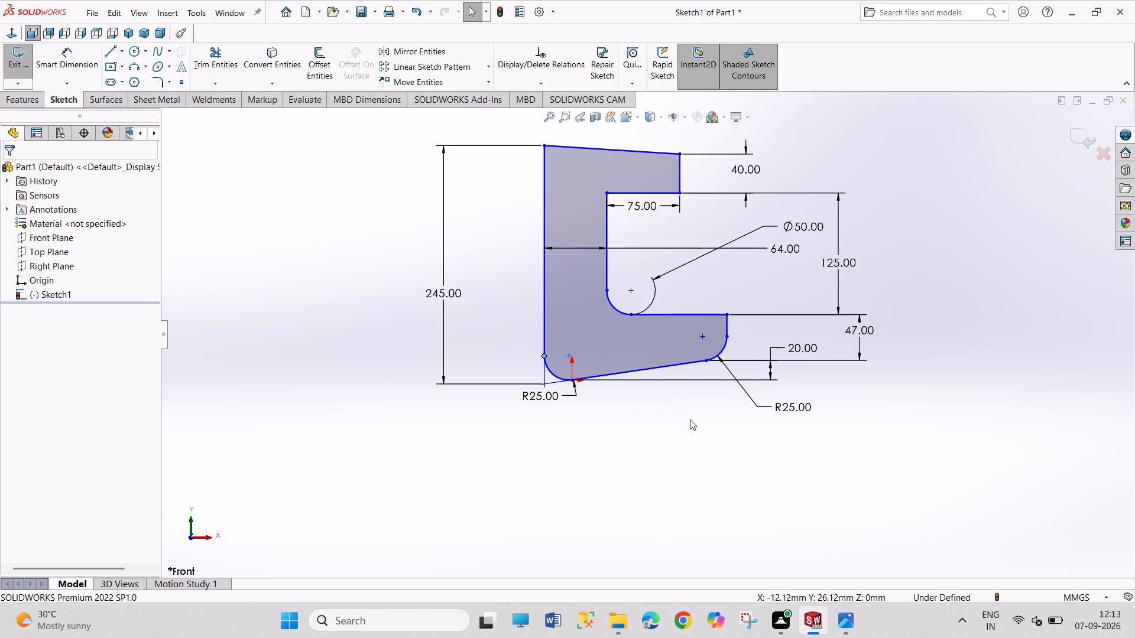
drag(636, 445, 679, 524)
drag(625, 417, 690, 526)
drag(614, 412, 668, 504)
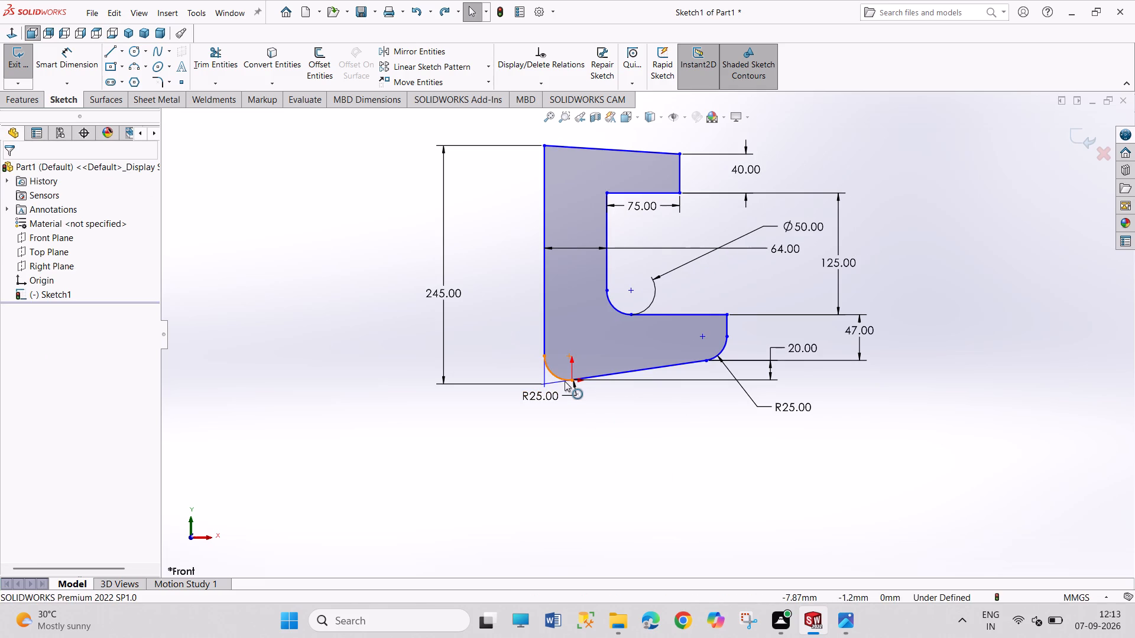
Move the junction of the spine's bottom corner arc and sloped lower edge off the origin, and make that point coincident with the origin.
scroll(588, 377, up, 3)
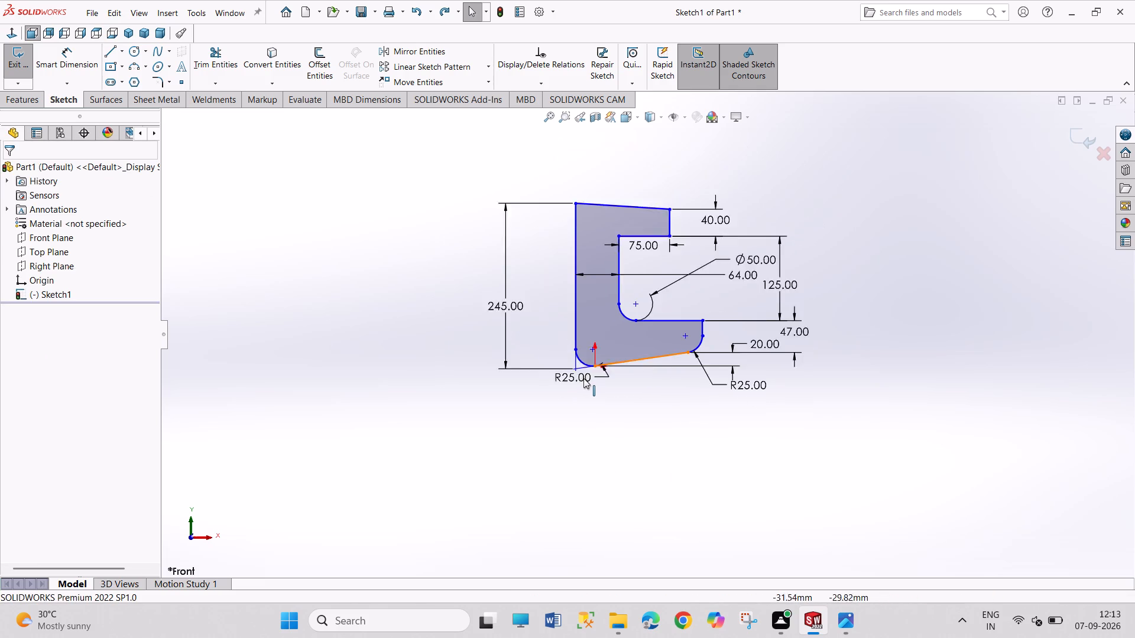
scroll(611, 364, down, 18)
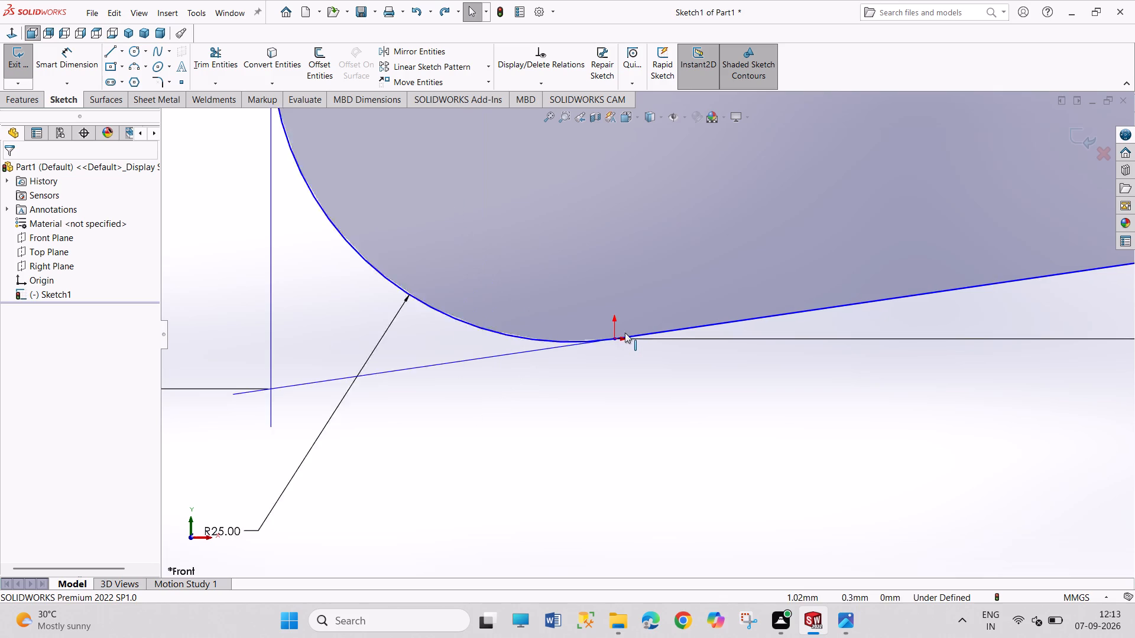
scroll(627, 331, down, 5)
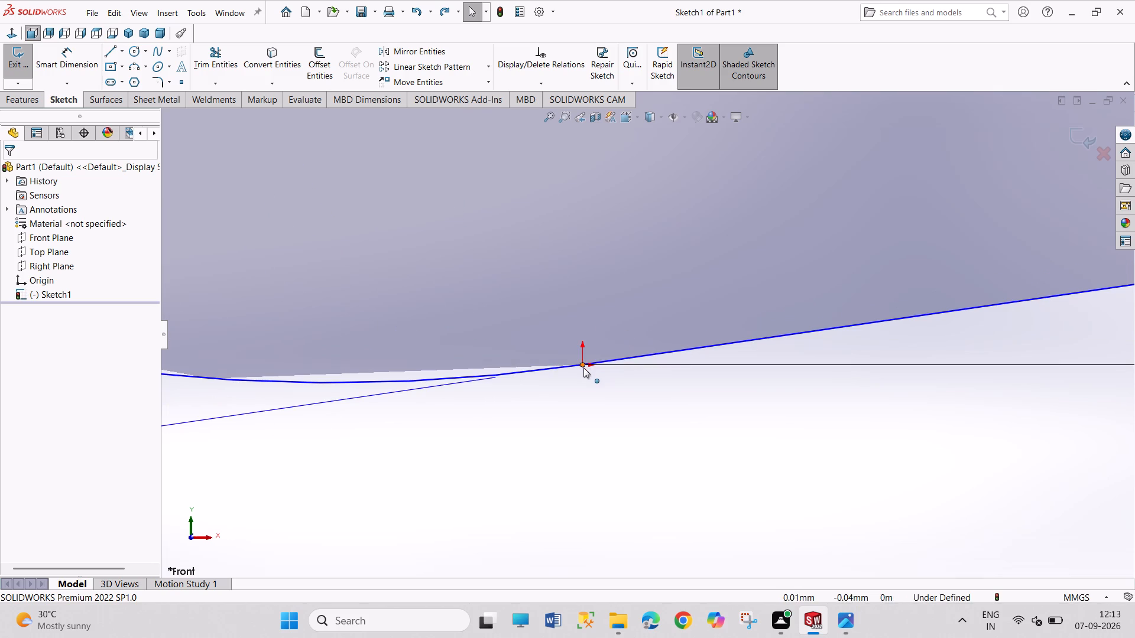
drag(584, 366, 557, 386)
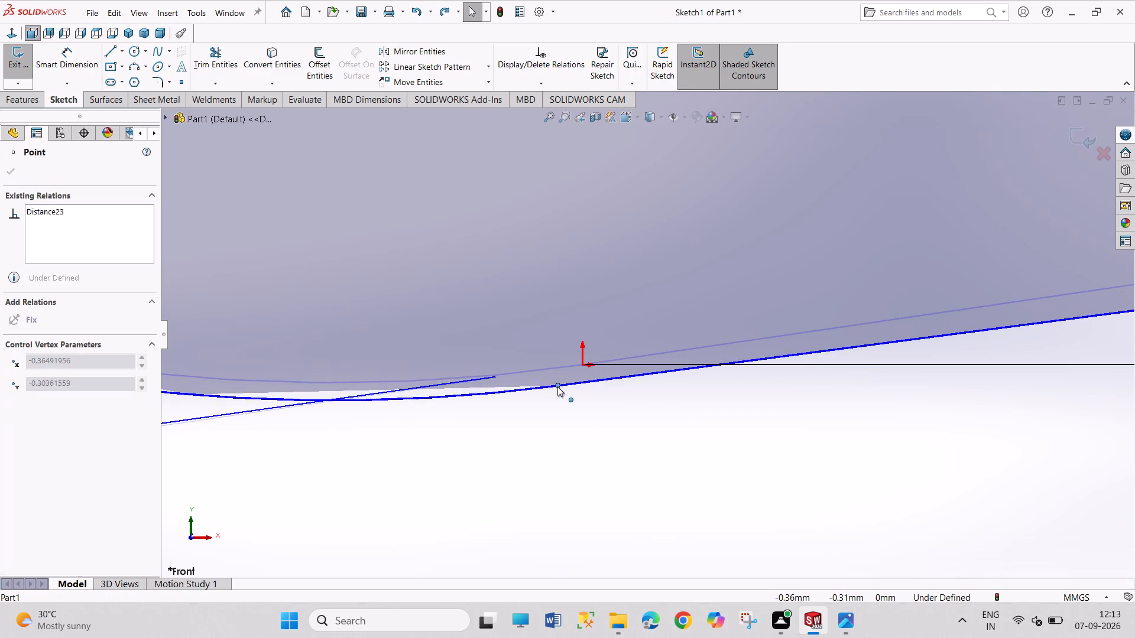
drag(557, 386, 677, 380)
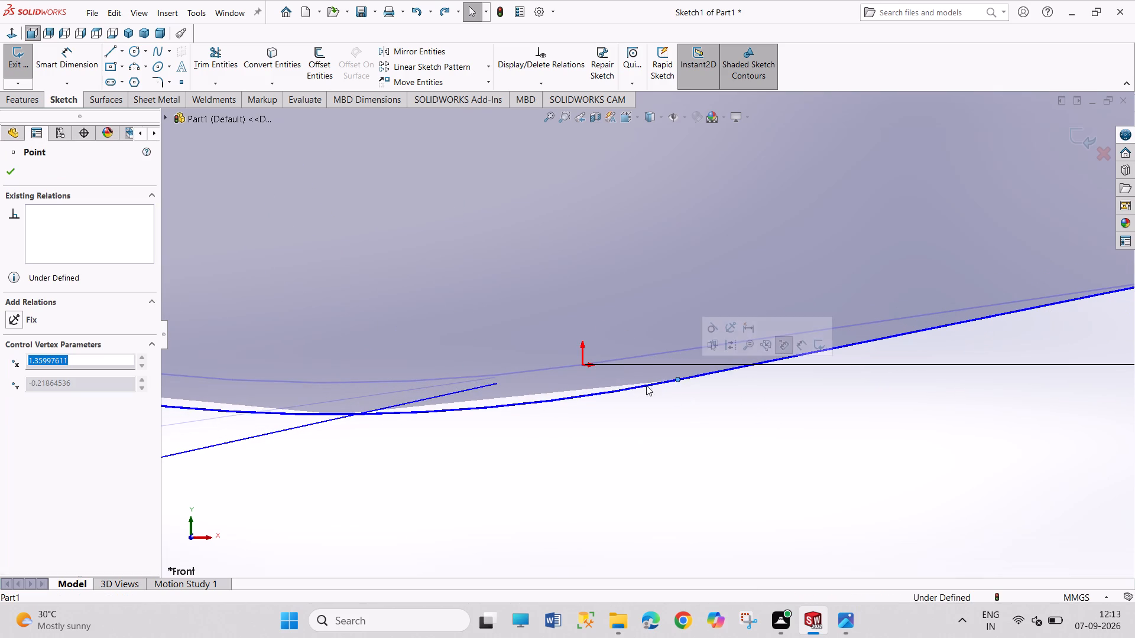
click(581, 367)
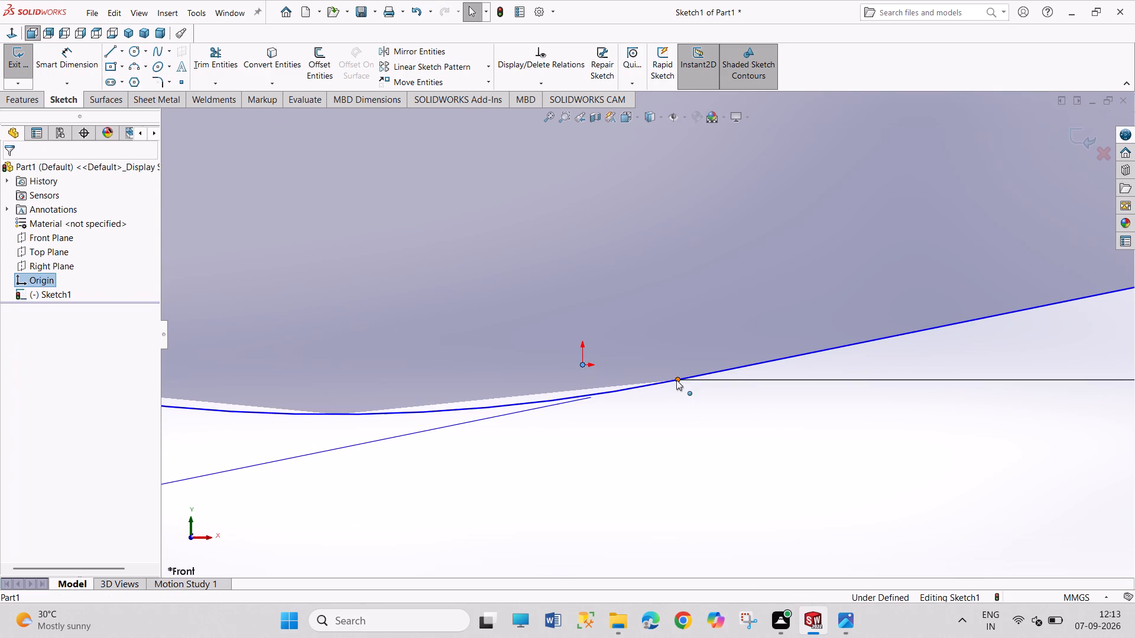
ctrl+click(676, 380)
click(746, 328)
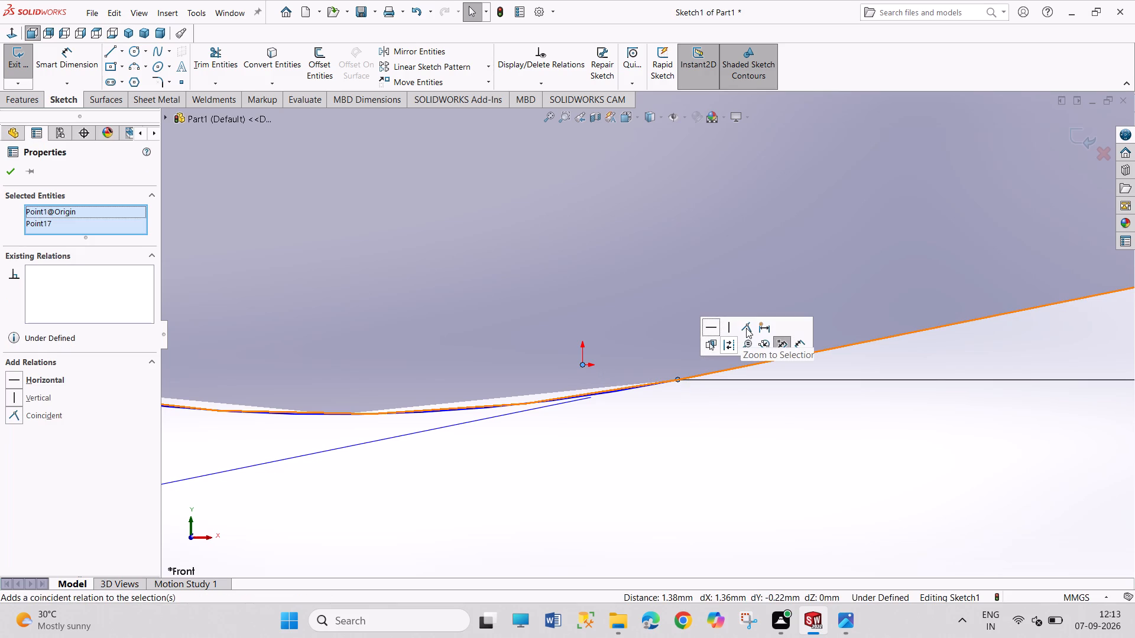
click(706, 415)
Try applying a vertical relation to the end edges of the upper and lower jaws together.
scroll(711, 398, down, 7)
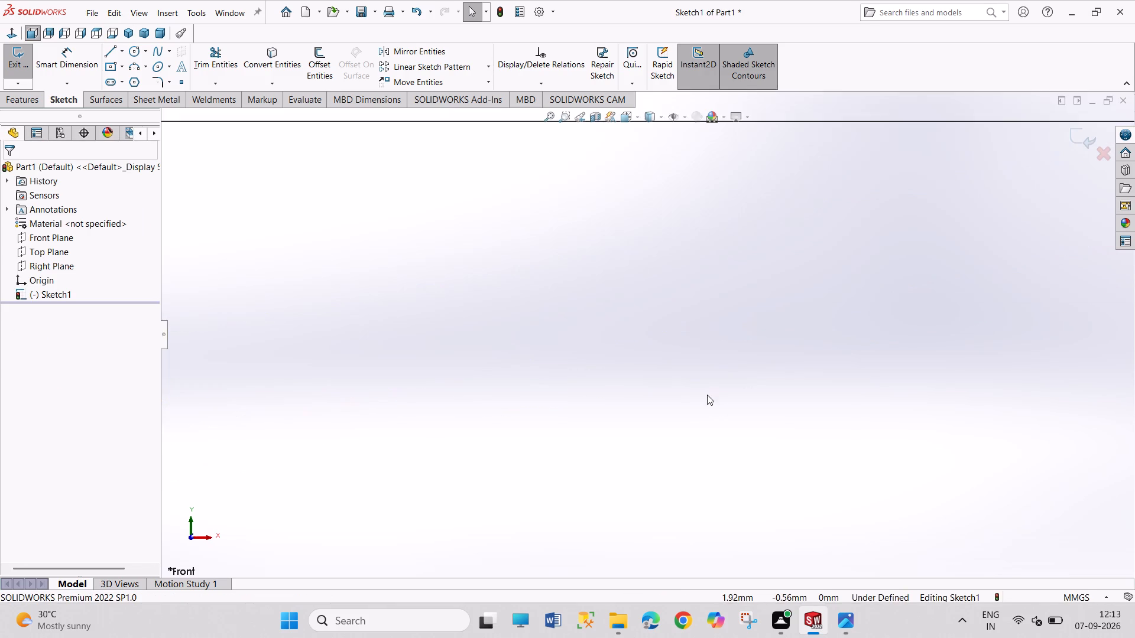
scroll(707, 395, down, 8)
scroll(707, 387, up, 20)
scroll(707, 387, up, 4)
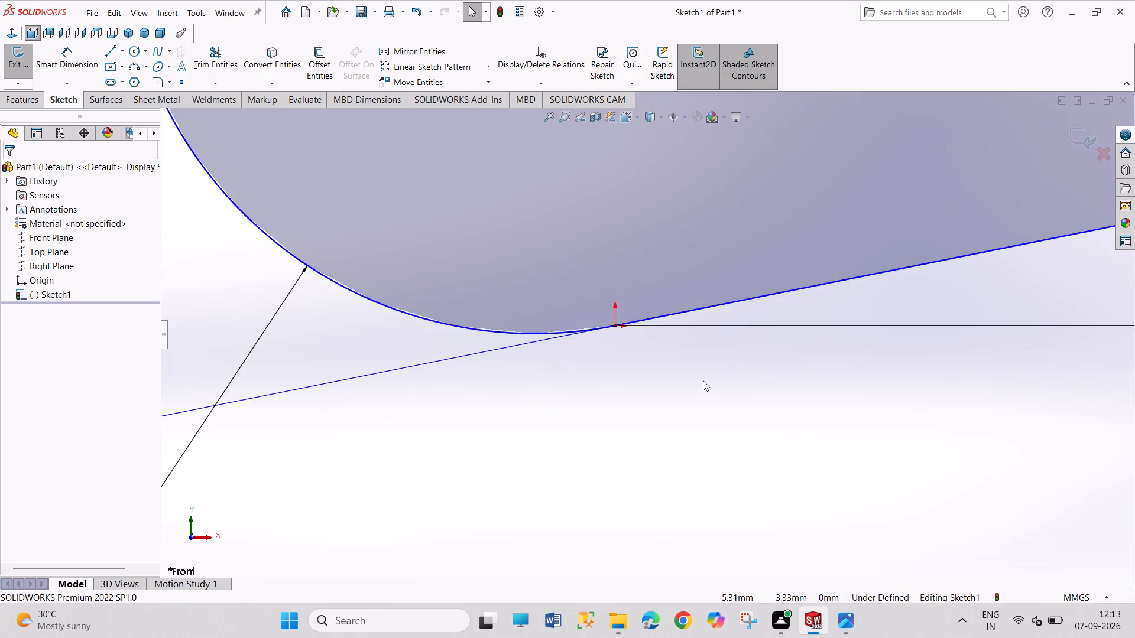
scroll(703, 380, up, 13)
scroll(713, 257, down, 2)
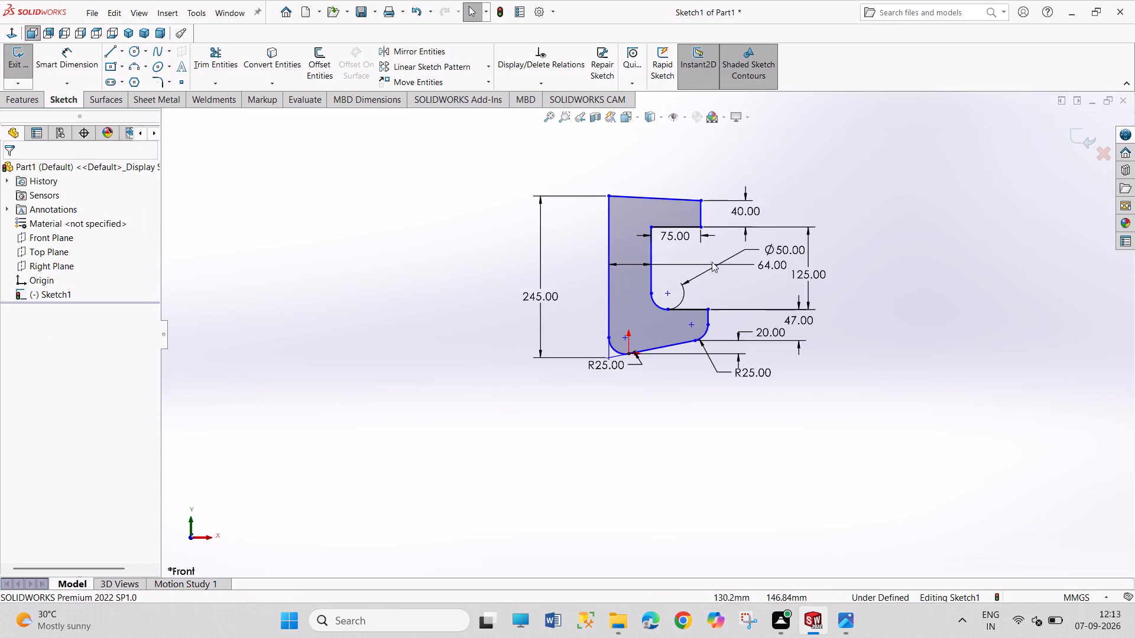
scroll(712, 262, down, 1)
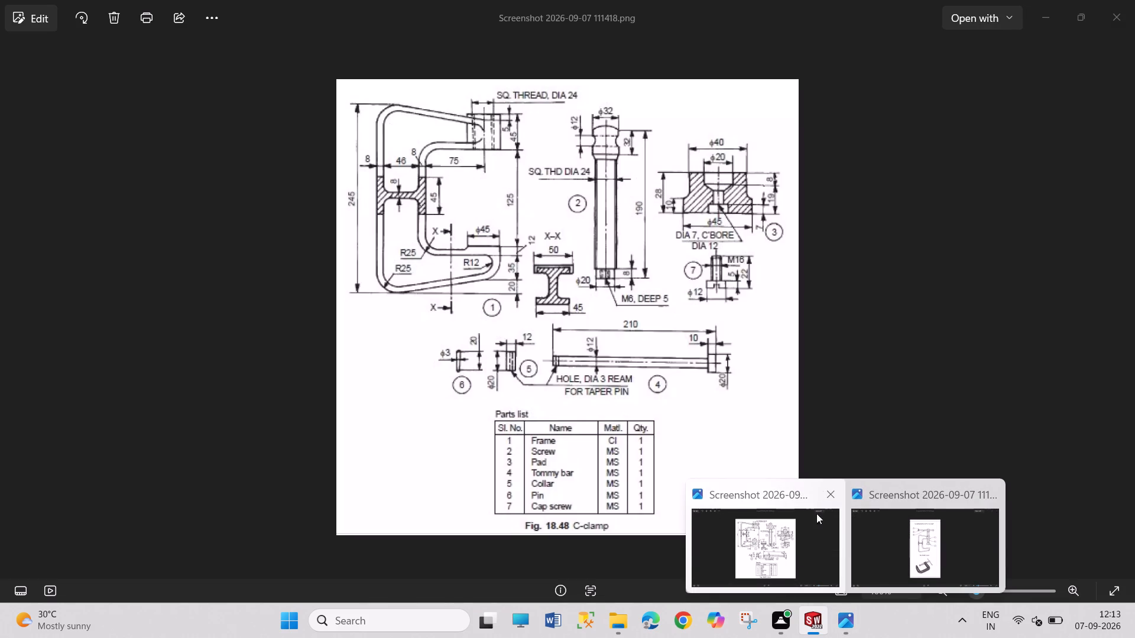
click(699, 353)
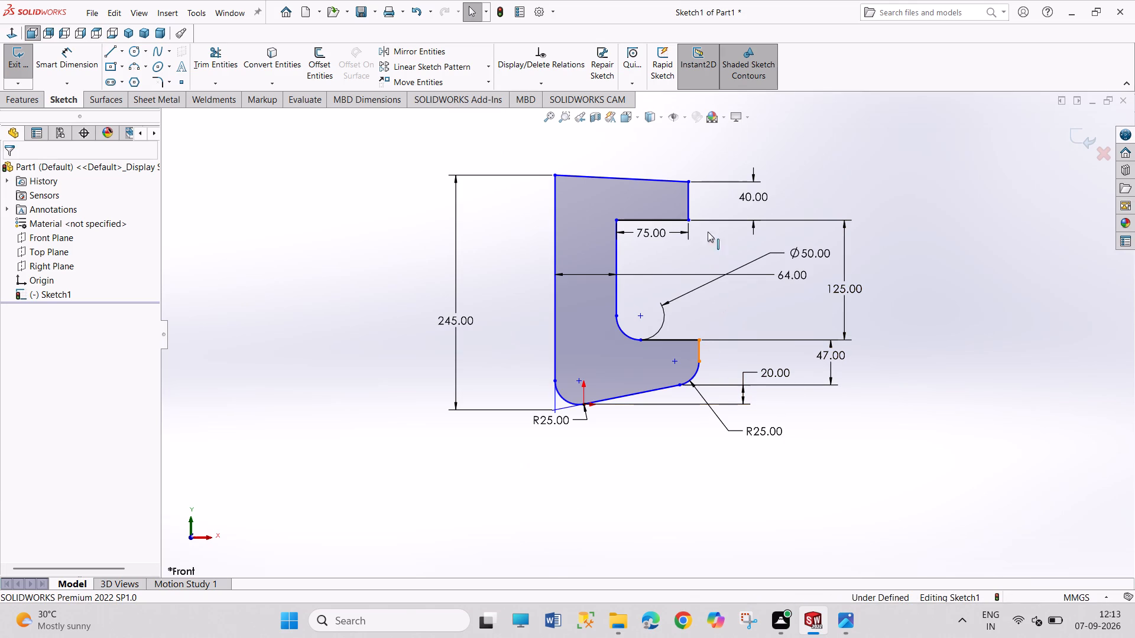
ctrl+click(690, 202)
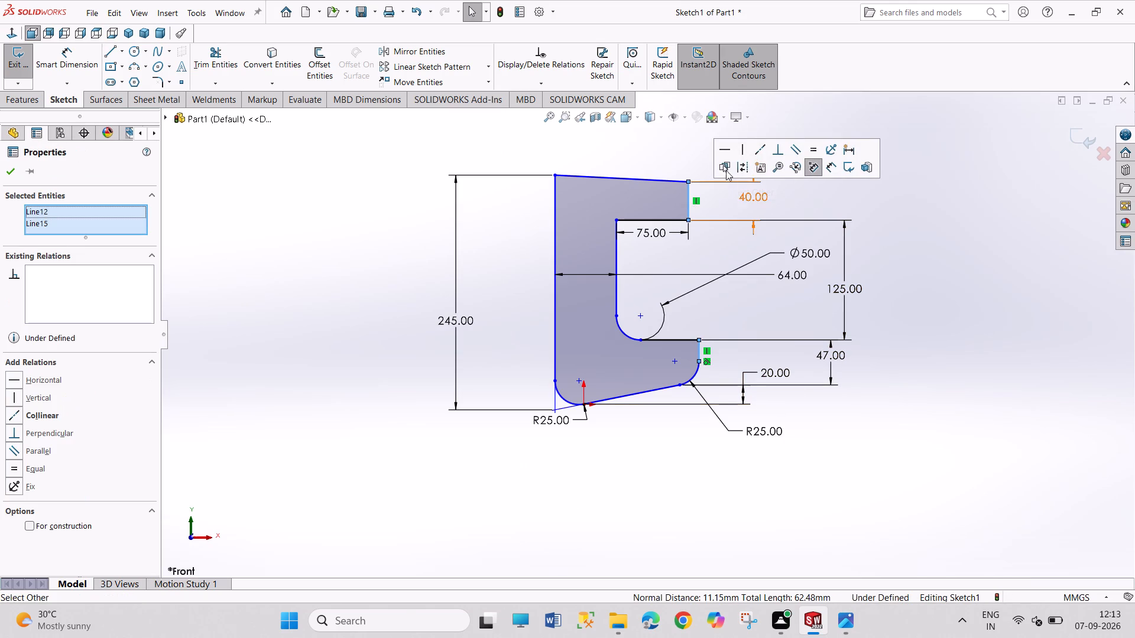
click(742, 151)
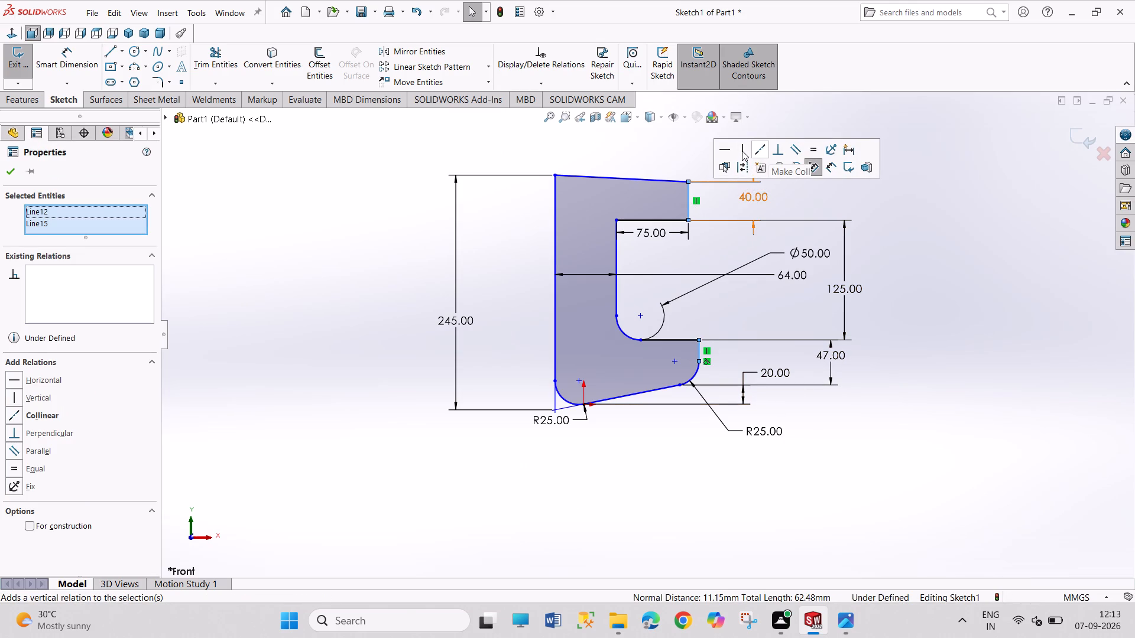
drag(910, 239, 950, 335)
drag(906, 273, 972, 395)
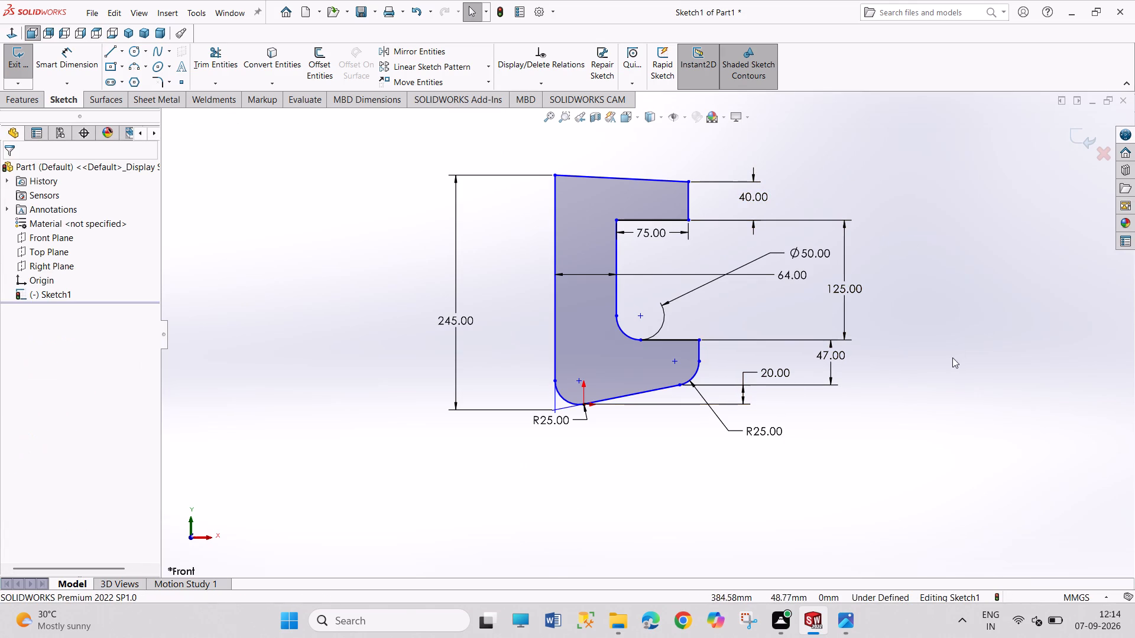
Make the upper jaw's vertical end edge collinear with the lower jaw's vertical end edge.
click(689, 209)
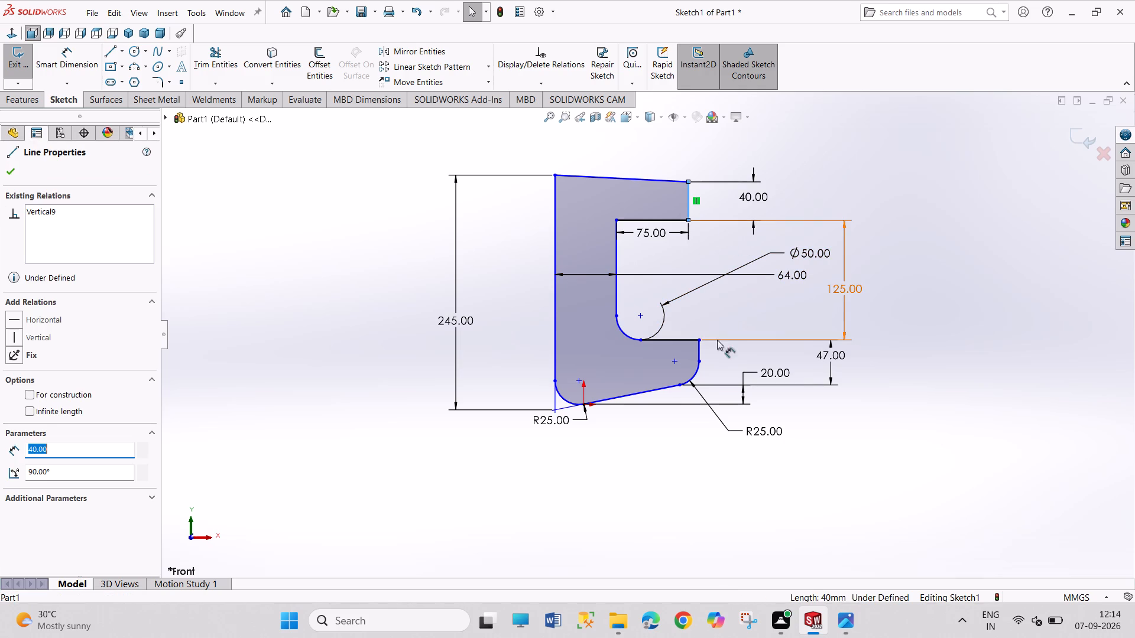
ctrl+click(699, 349)
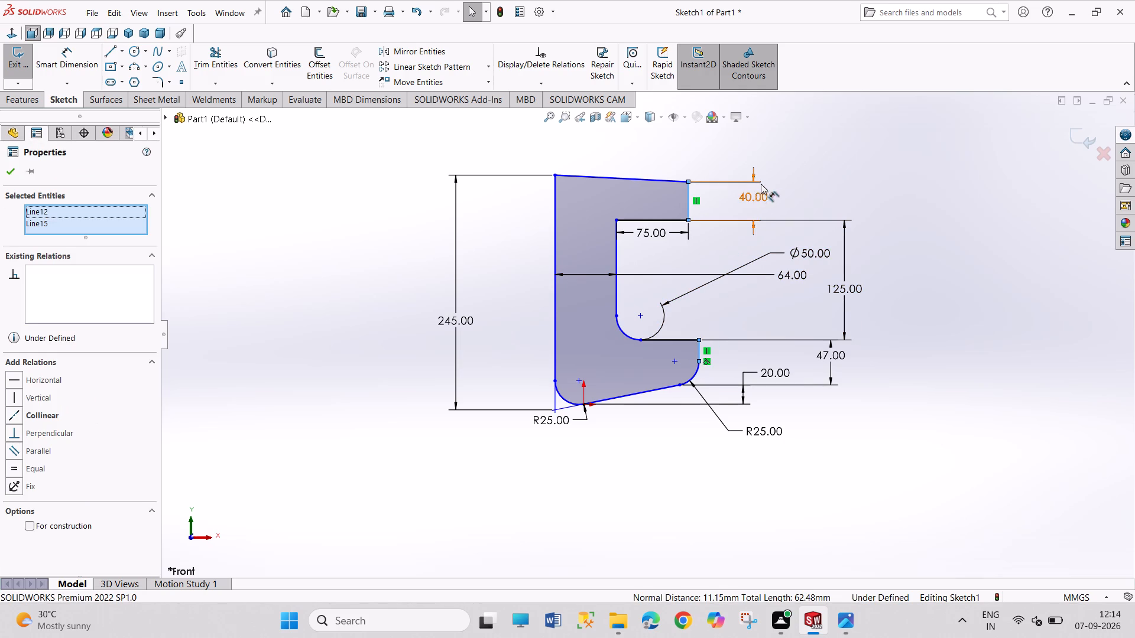
click(43, 418)
drag(265, 408, 310, 493)
drag(291, 445, 345, 503)
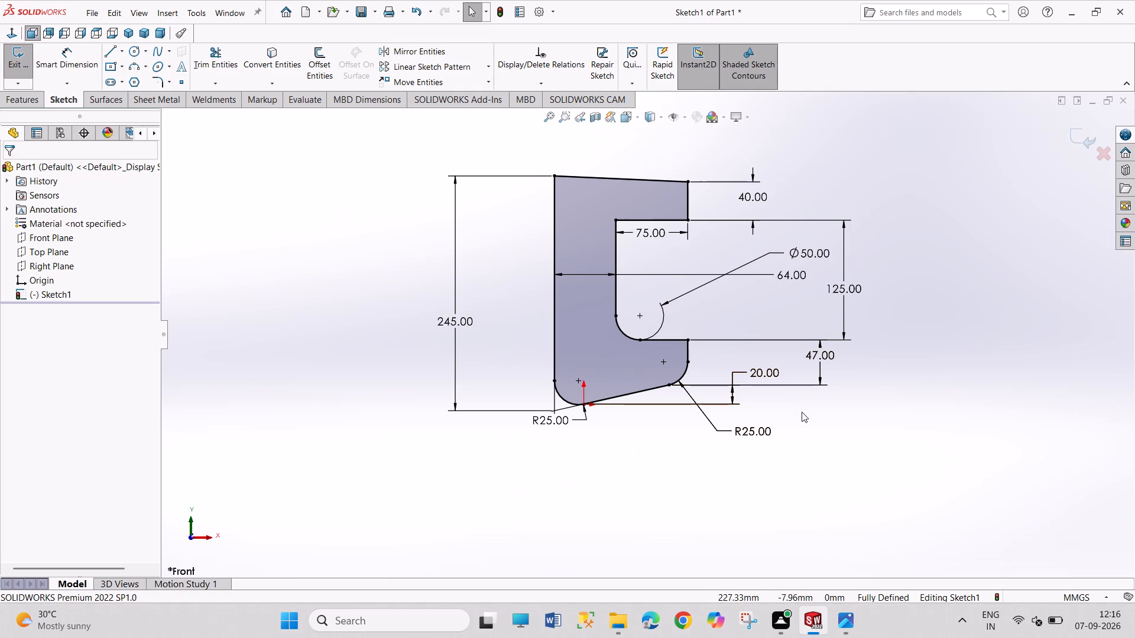
Exit the profile sketch and extrude its contour as a Mid Plane boss with a depth of 50 mm.
click(17, 55)
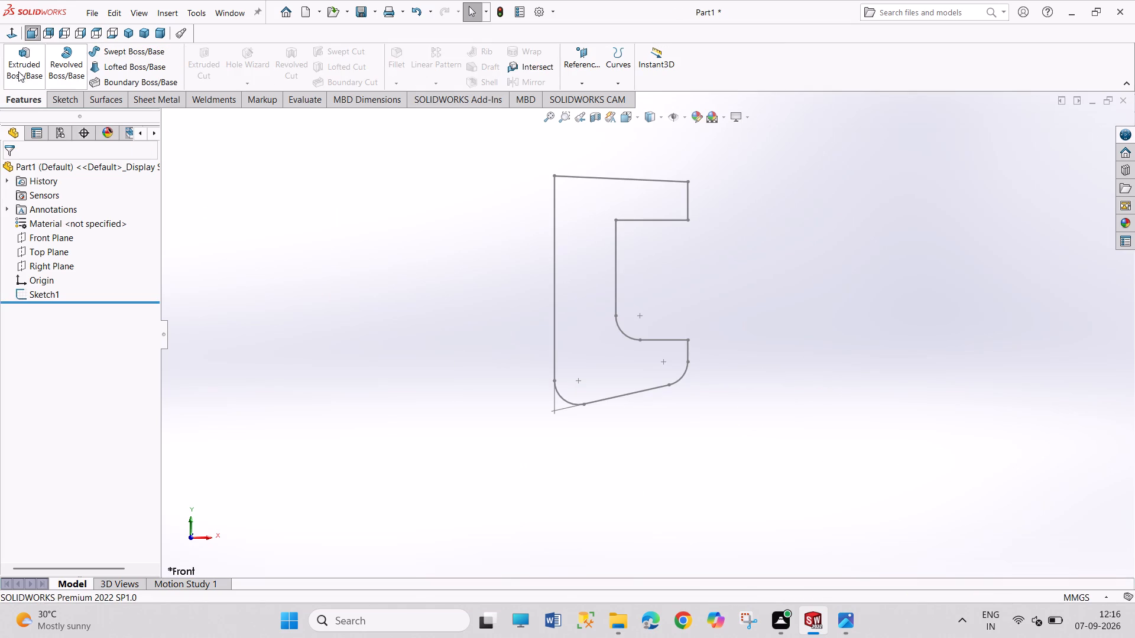
click(18, 69)
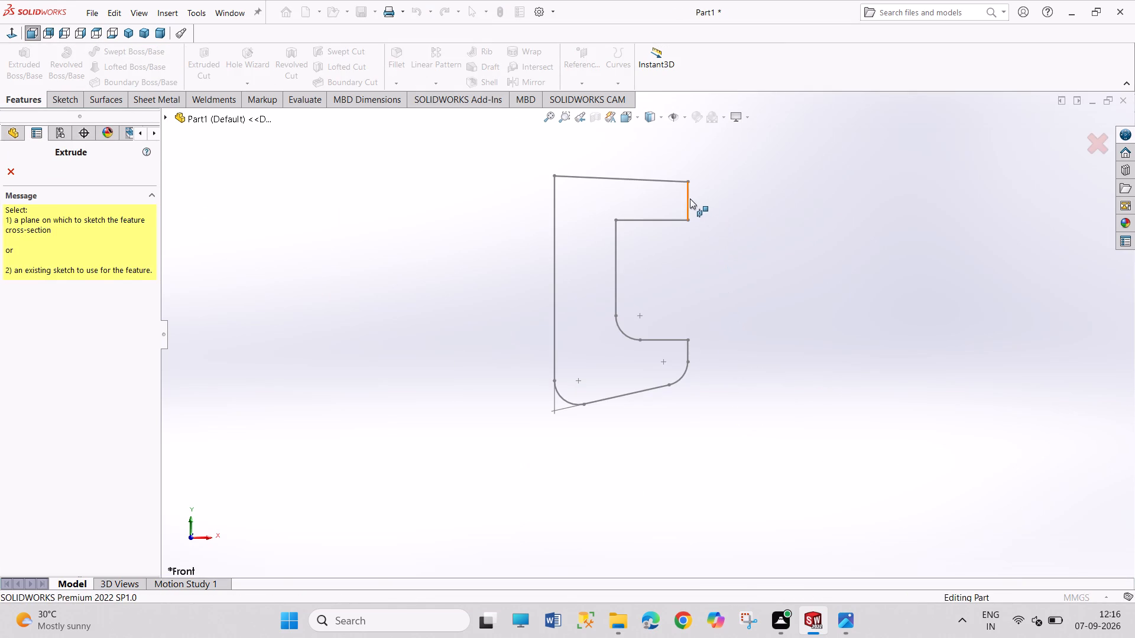
click(690, 198)
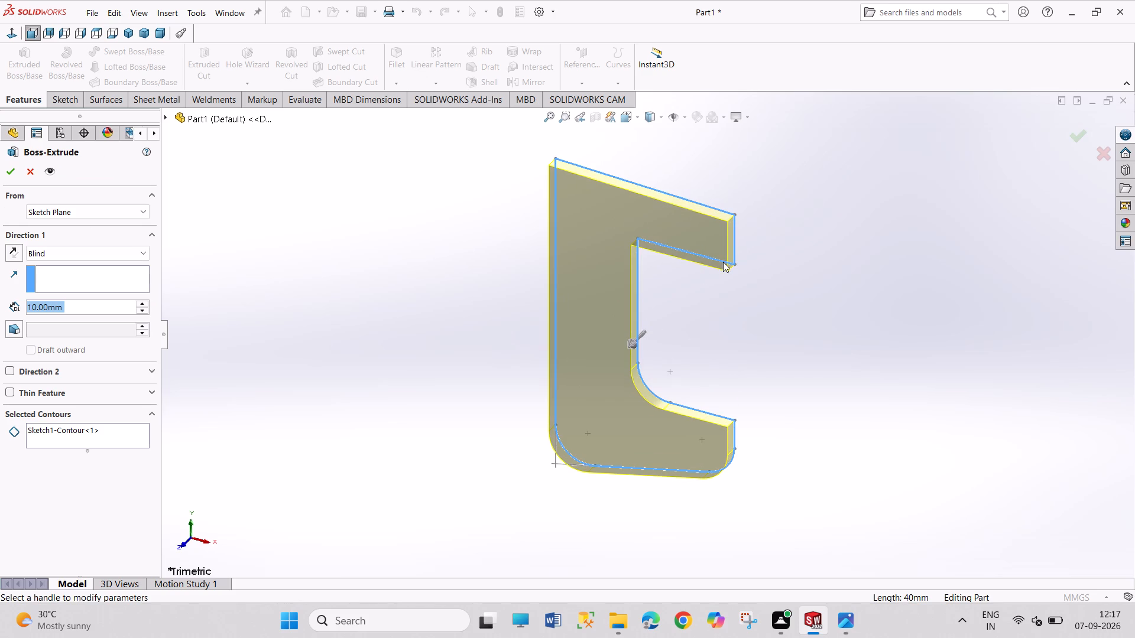
click(96, 260)
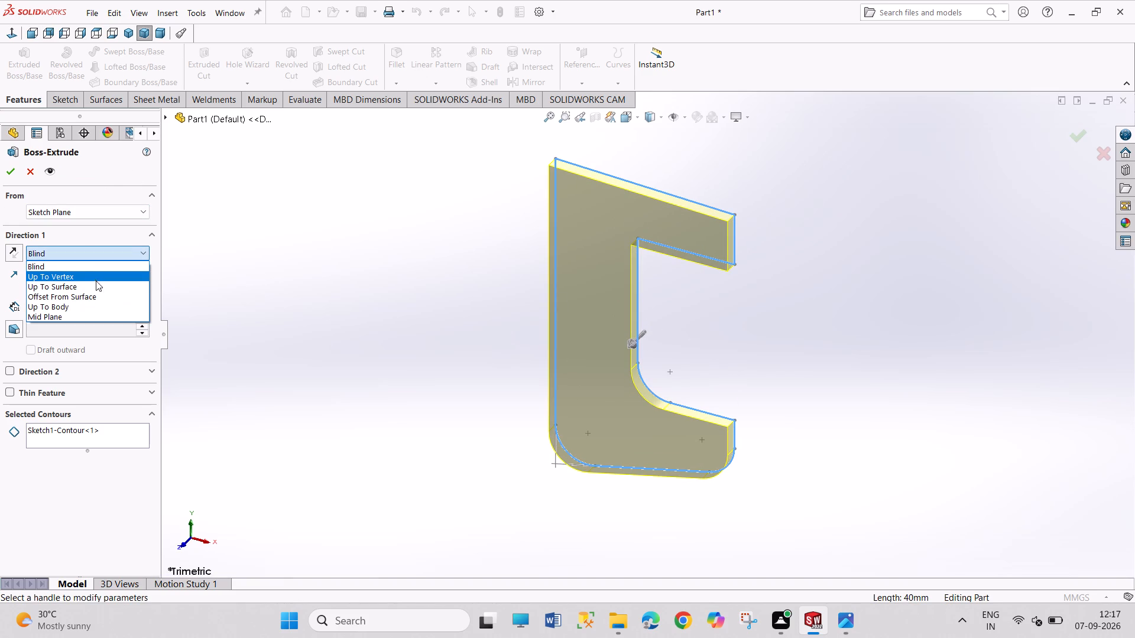
click(86, 317)
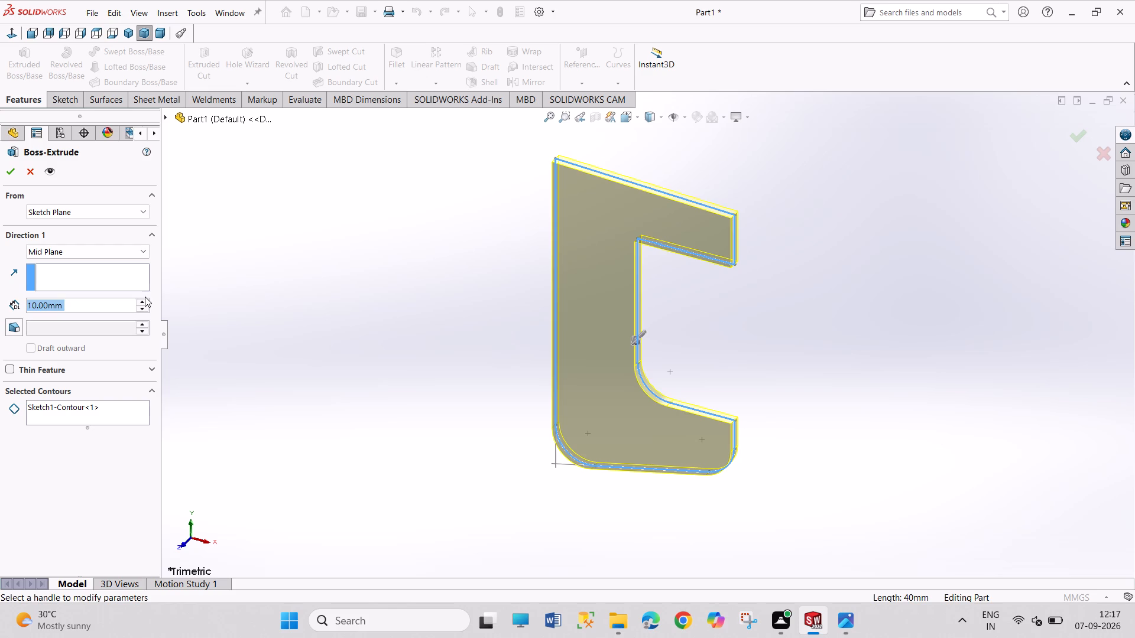
click(145, 301)
click(145, 301)
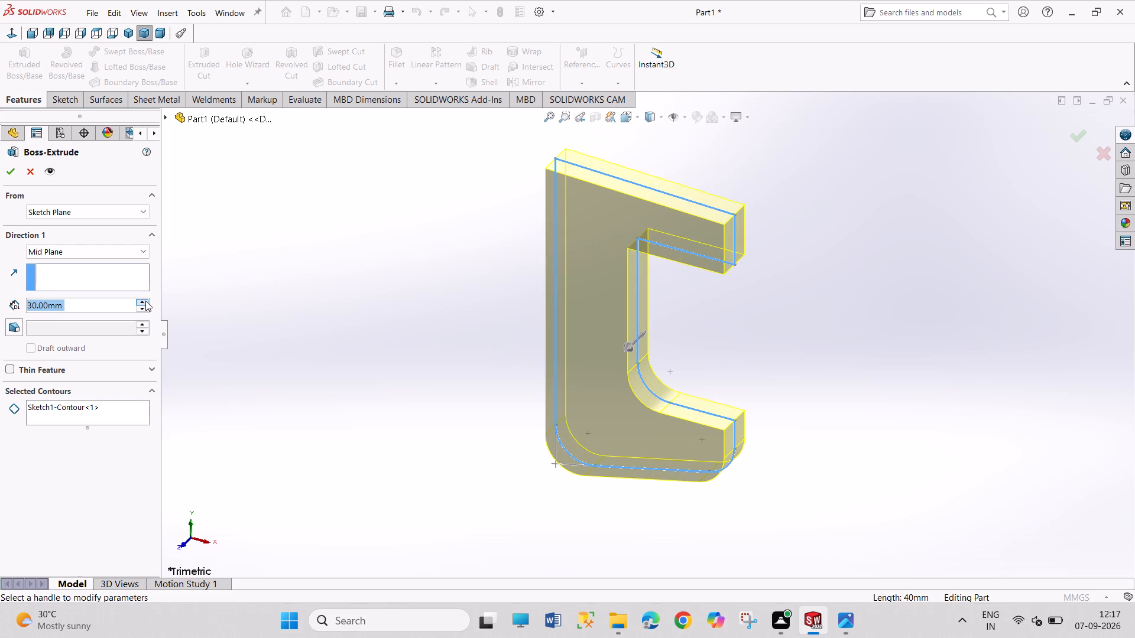
double_click(145, 301)
click(17, 172)
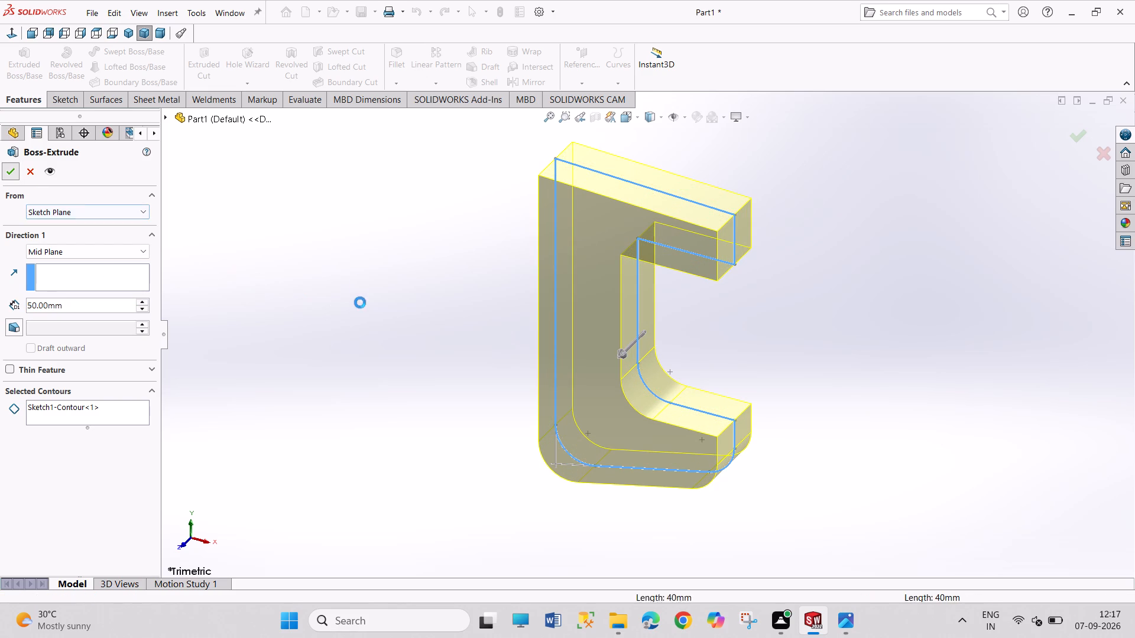
drag(341, 201, 389, 351)
drag(335, 279, 394, 438)
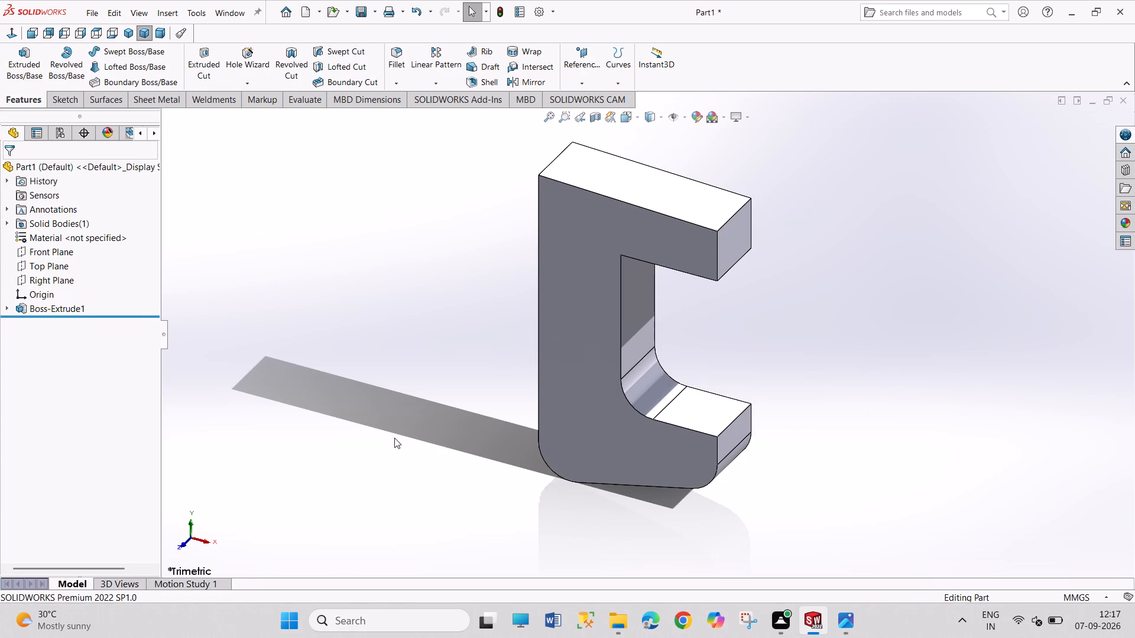
drag(394, 438, 415, 495)
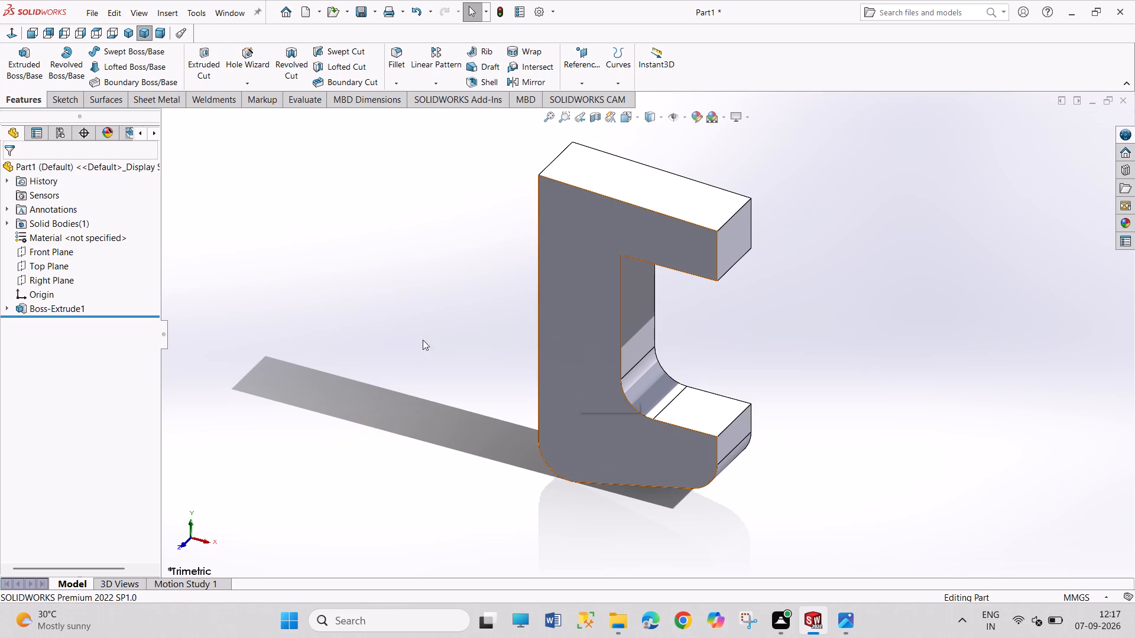
Start a sketch on the Front Plane and draw a vertical line about 185 mm long inside the spine, near its outer edge.
click(51, 255)
click(57, 243)
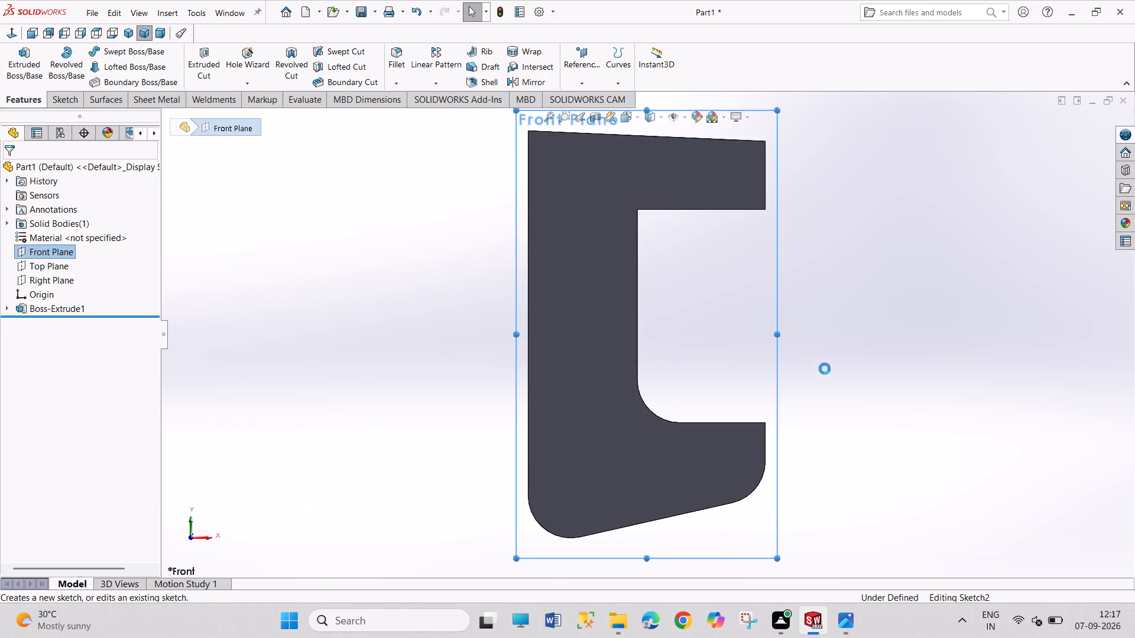
drag(851, 305, 891, 397)
scroll(857, 323, up, 2)
scroll(821, 277, down, 1)
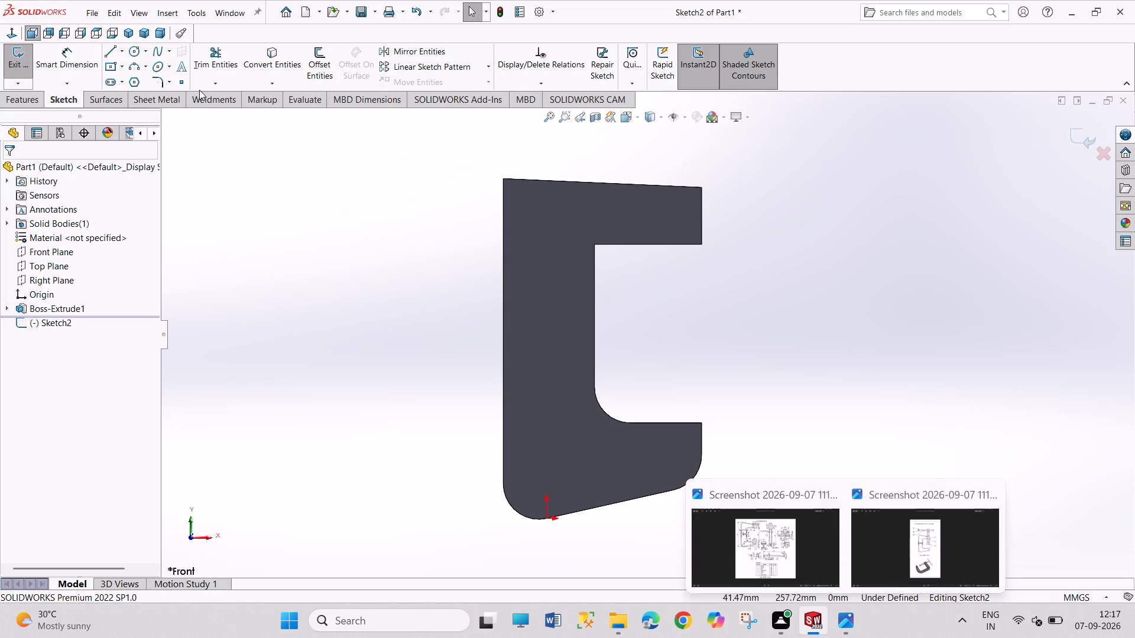
click(110, 48)
click(529, 211)
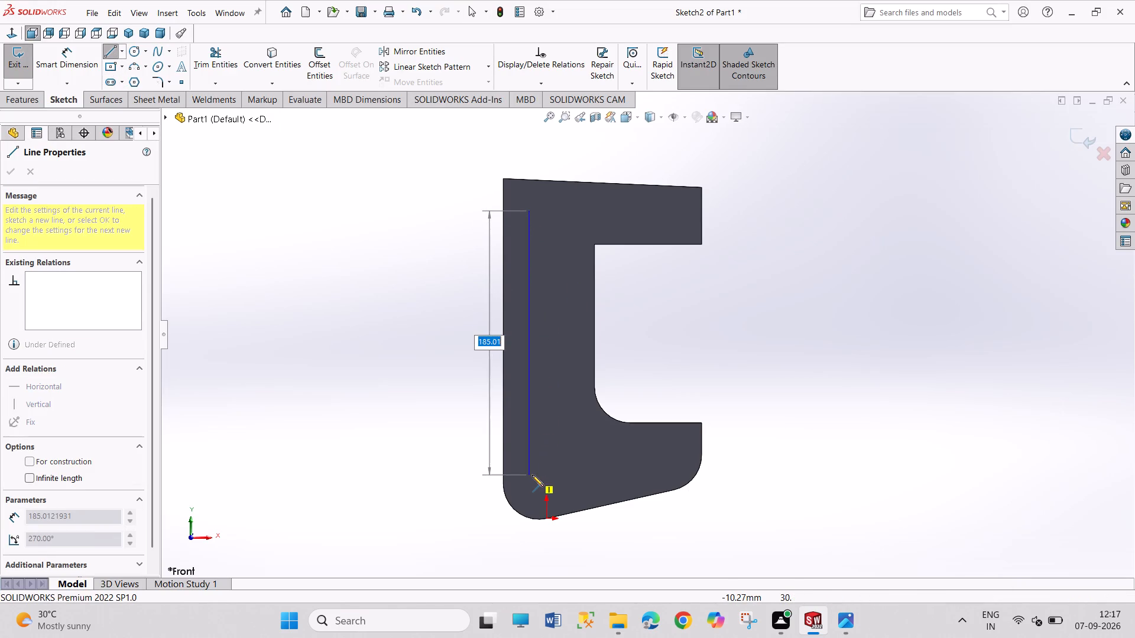
click(532, 475)
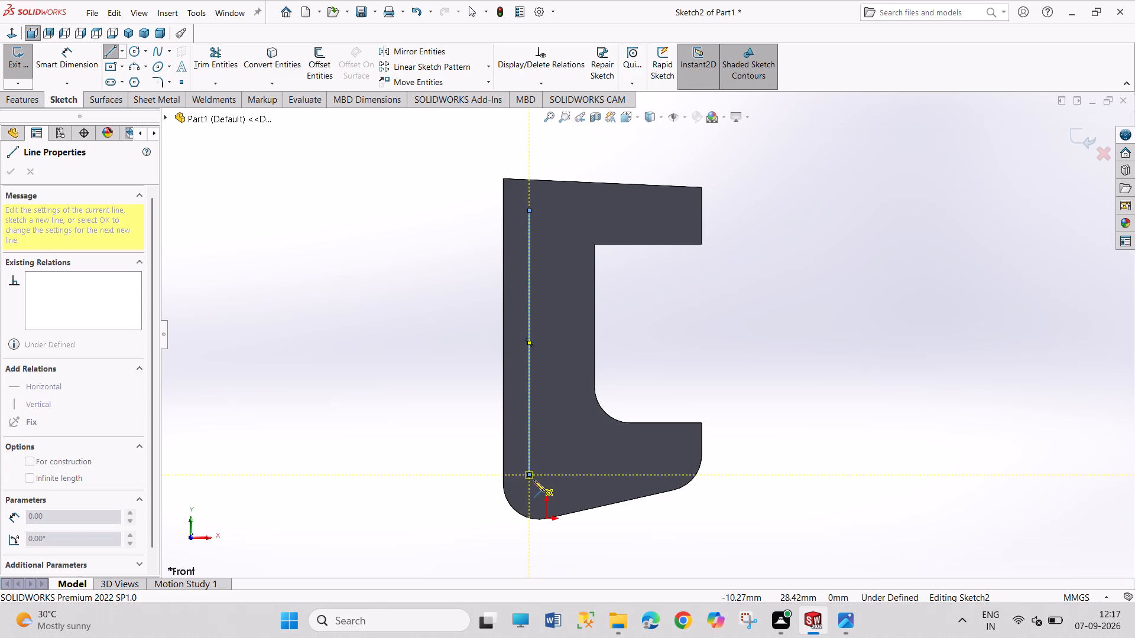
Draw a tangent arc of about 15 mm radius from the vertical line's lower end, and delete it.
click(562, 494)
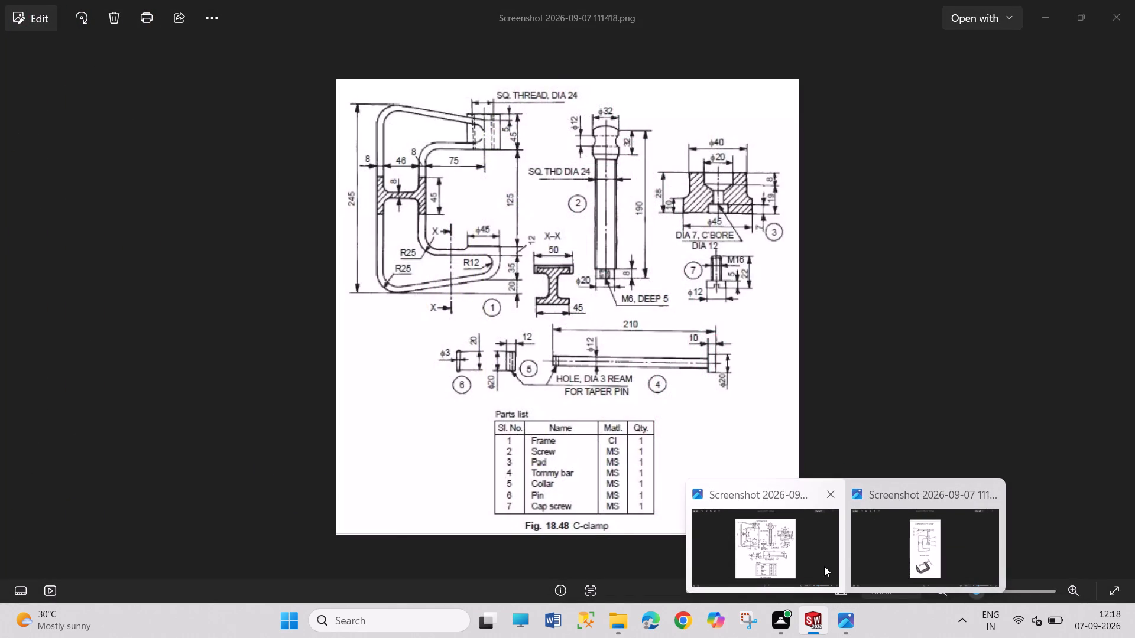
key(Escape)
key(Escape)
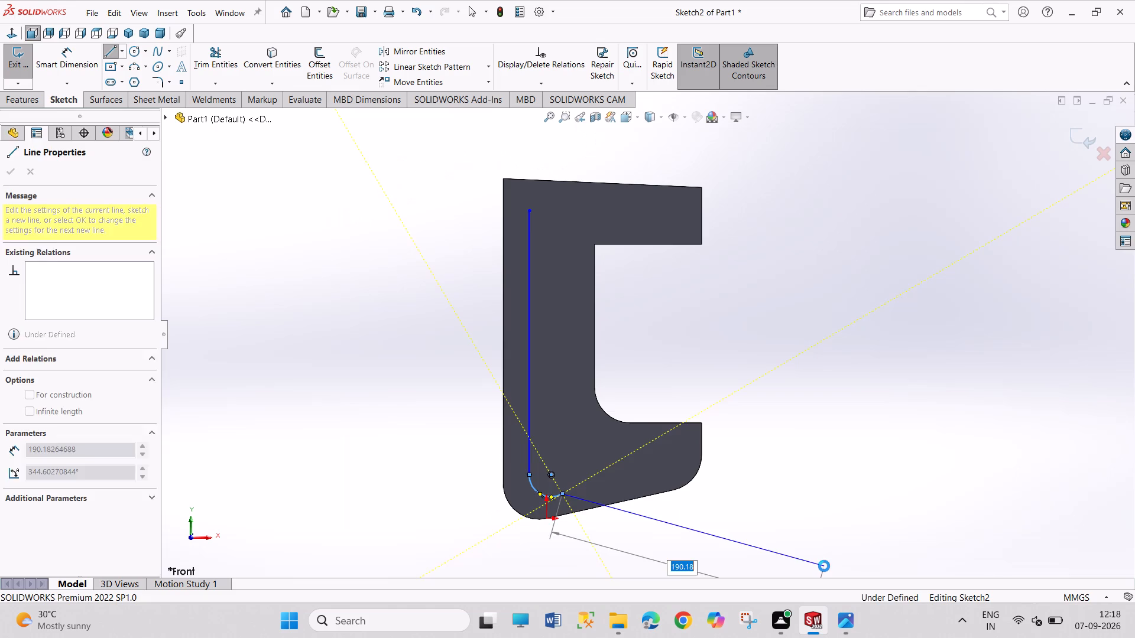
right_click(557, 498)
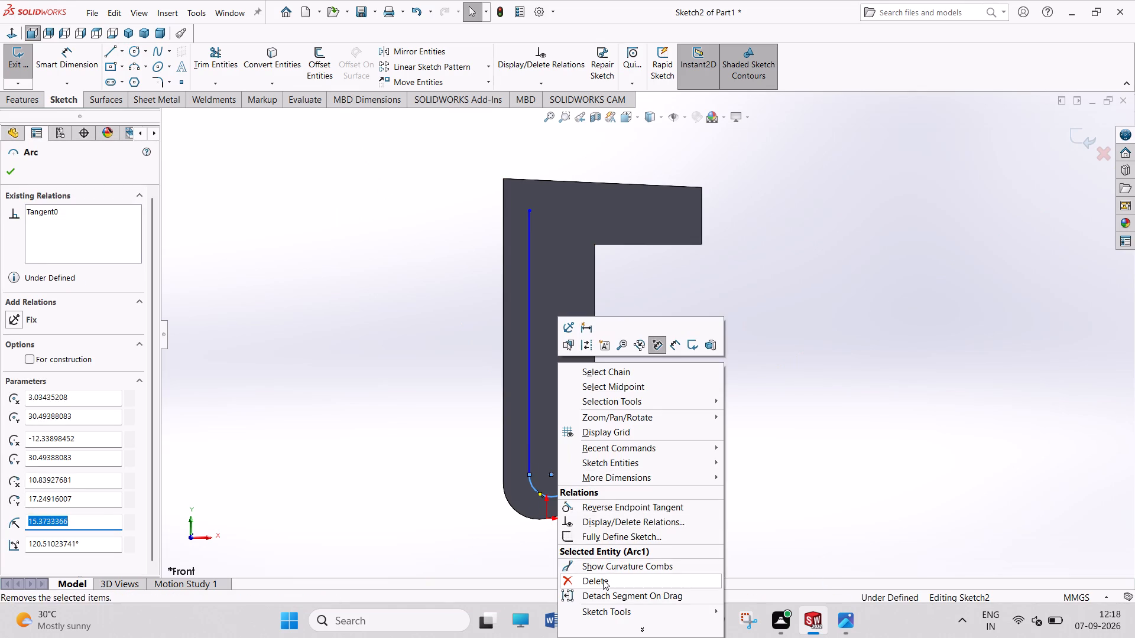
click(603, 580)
Delete the vertical line inside the spine from the Front Plane sketch.
right_click(531, 452)
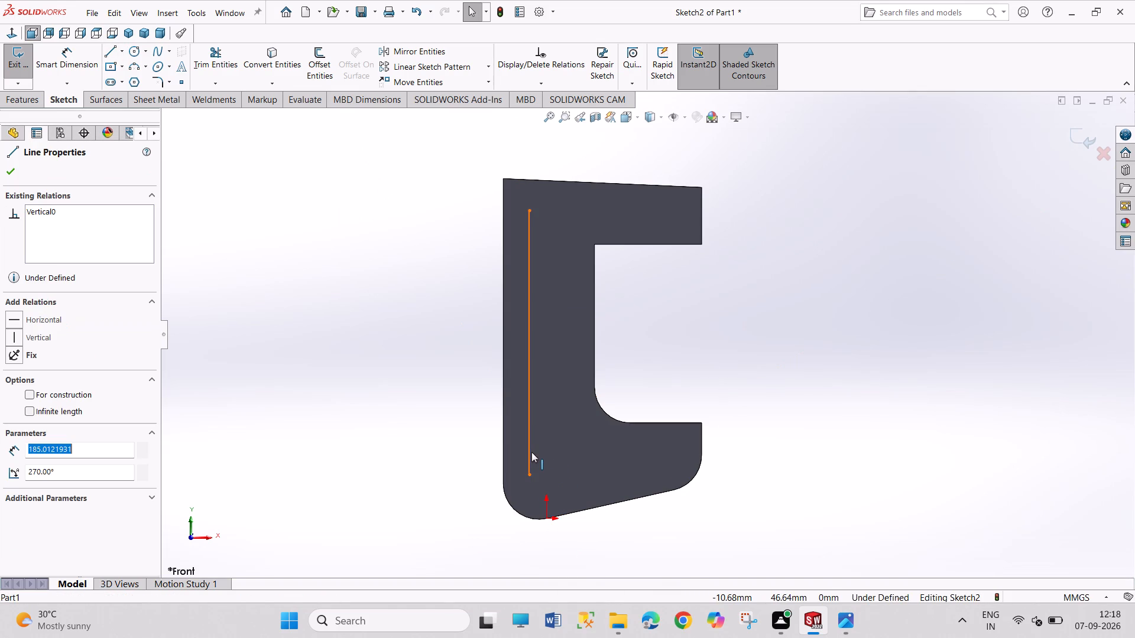
click(558, 578)
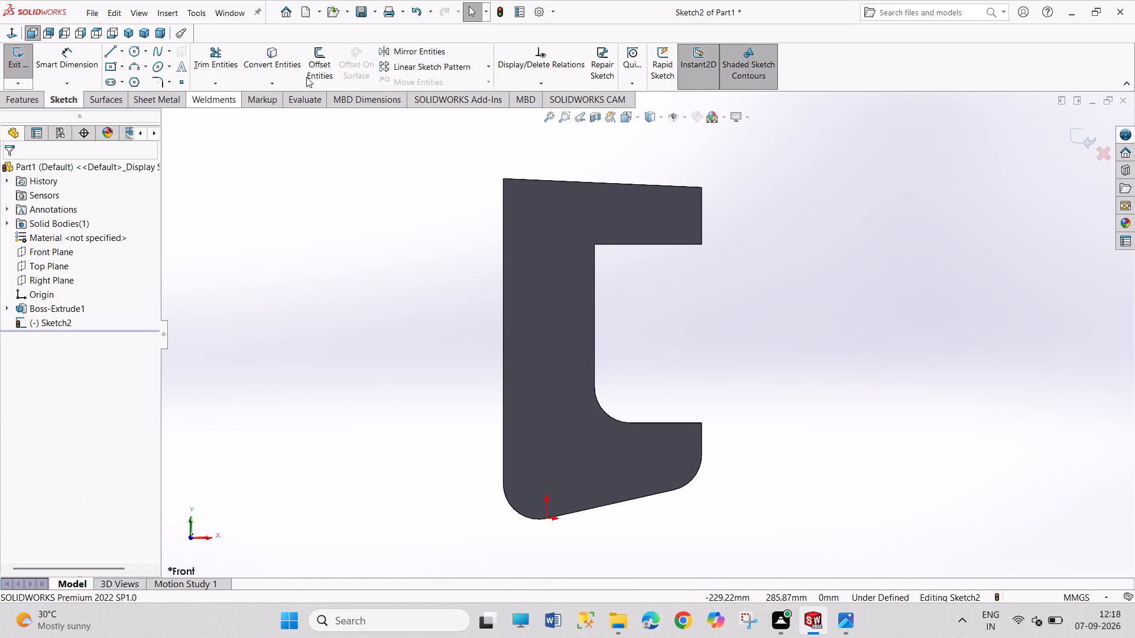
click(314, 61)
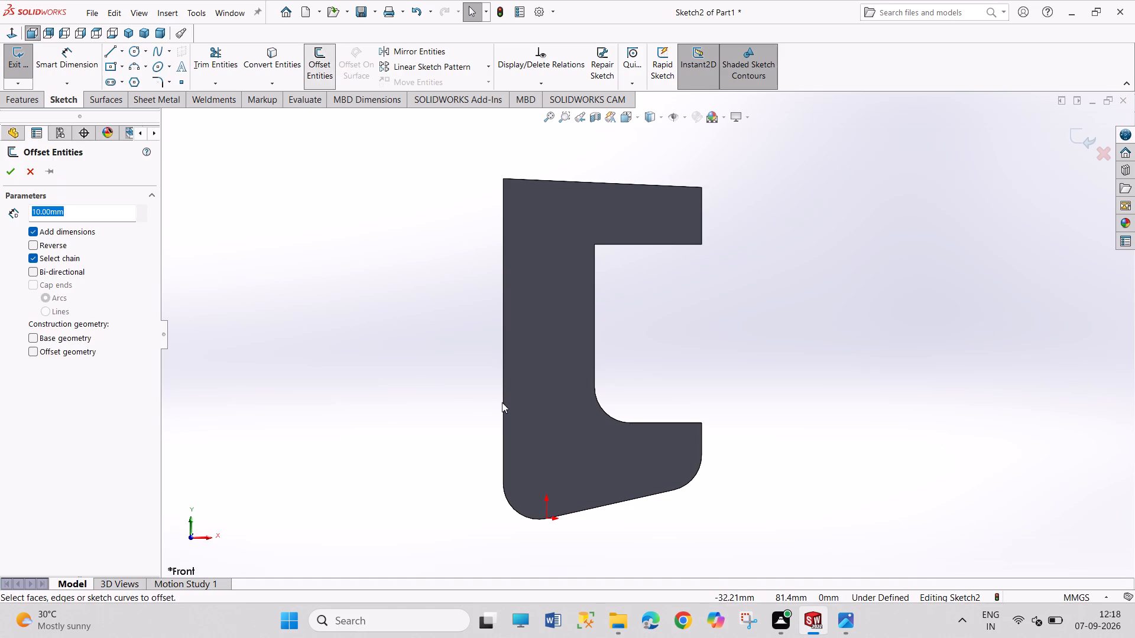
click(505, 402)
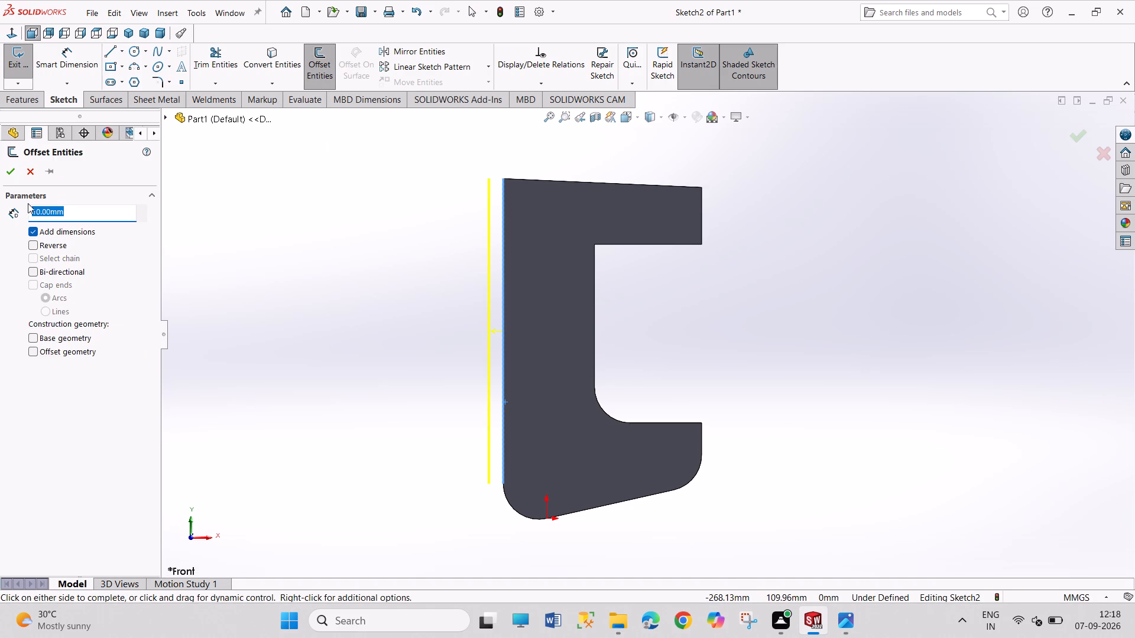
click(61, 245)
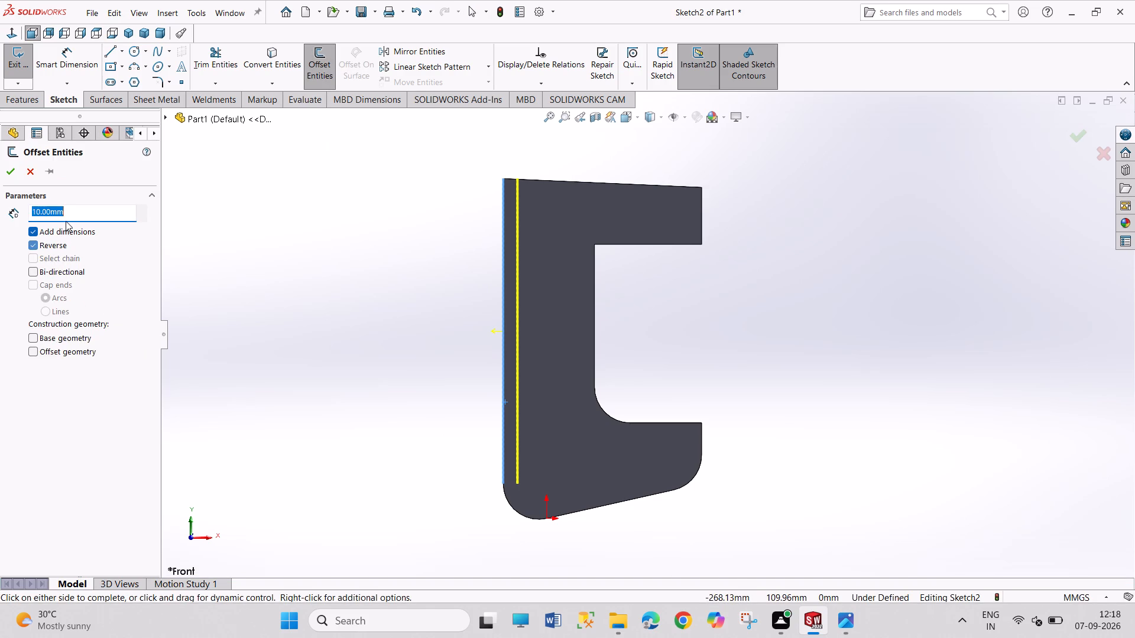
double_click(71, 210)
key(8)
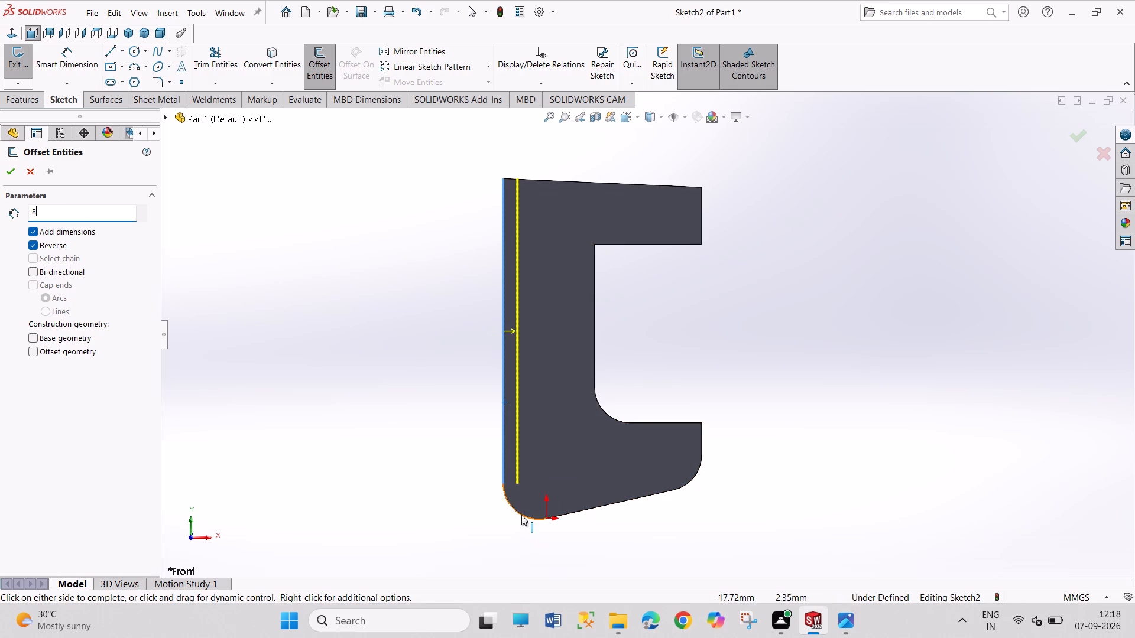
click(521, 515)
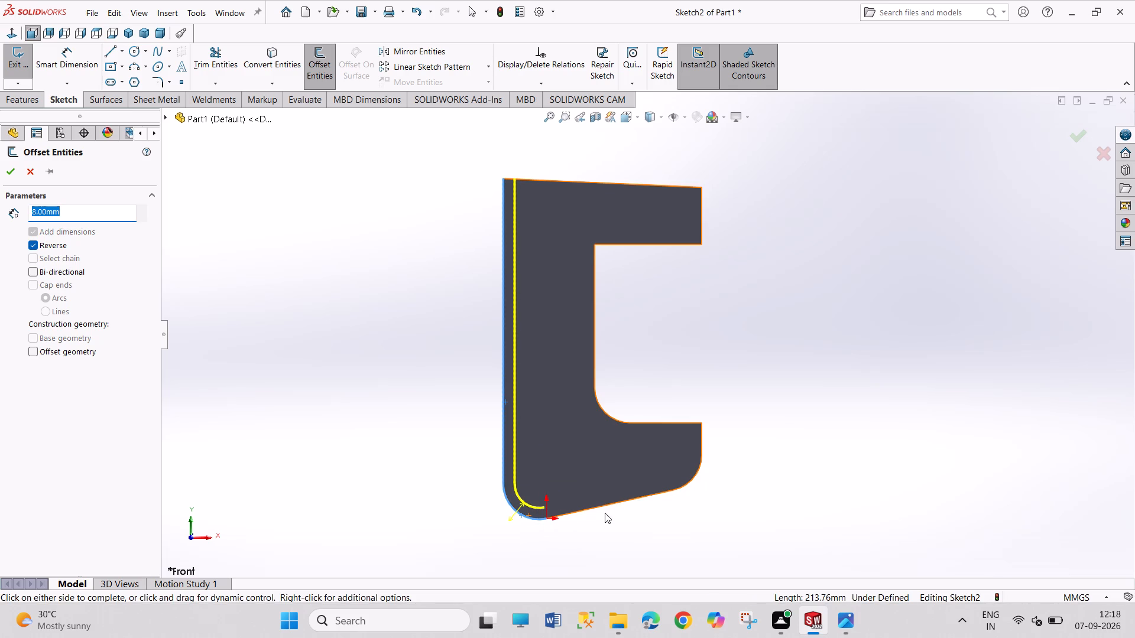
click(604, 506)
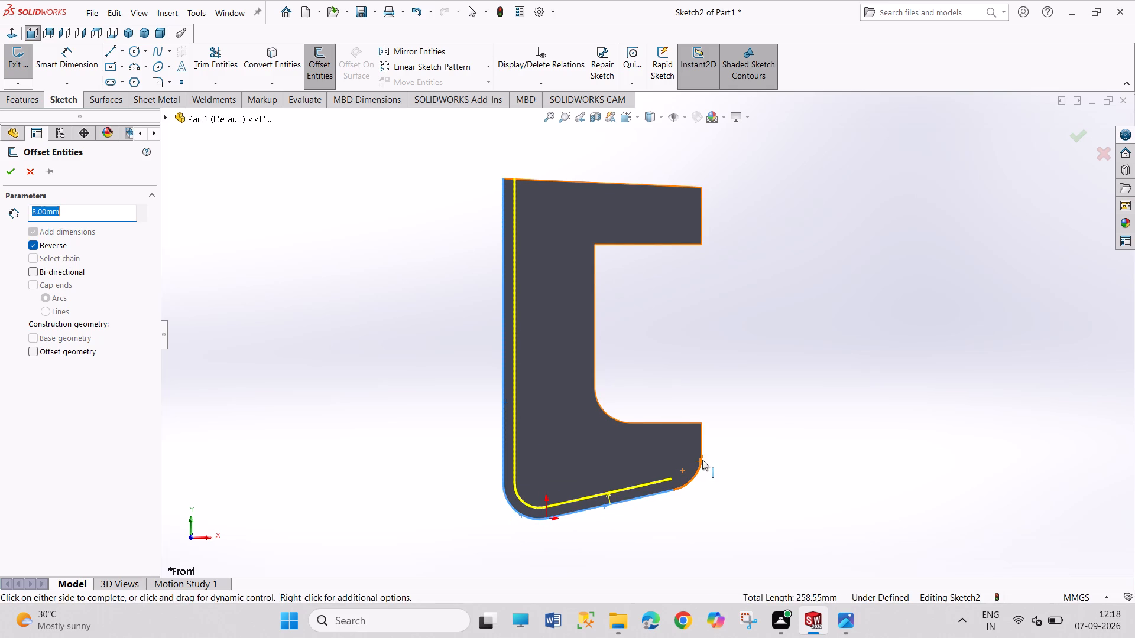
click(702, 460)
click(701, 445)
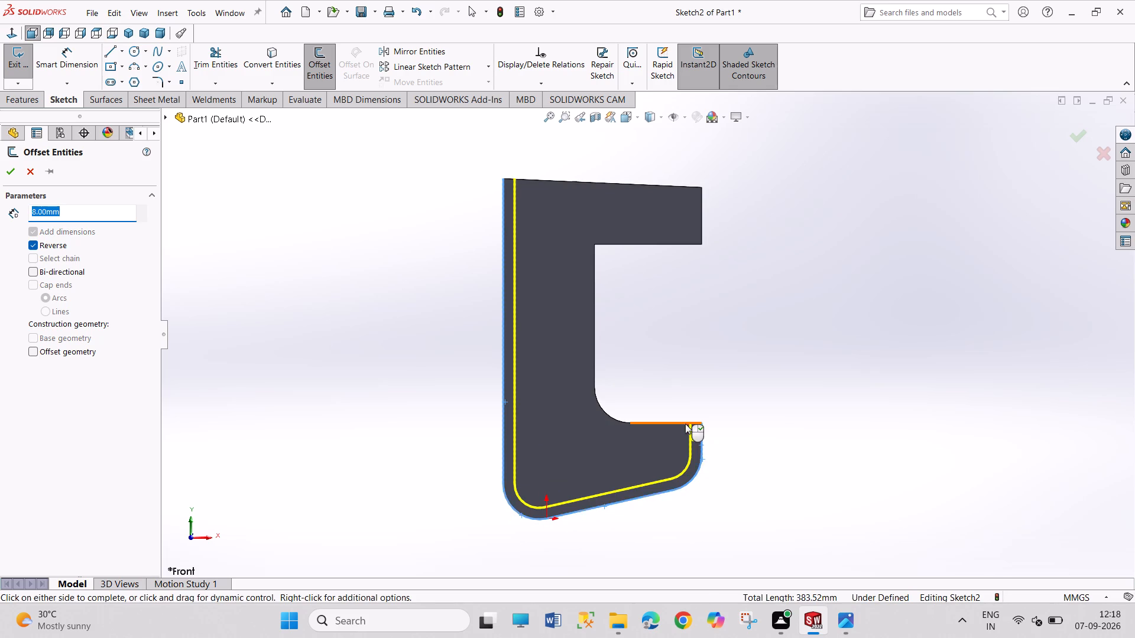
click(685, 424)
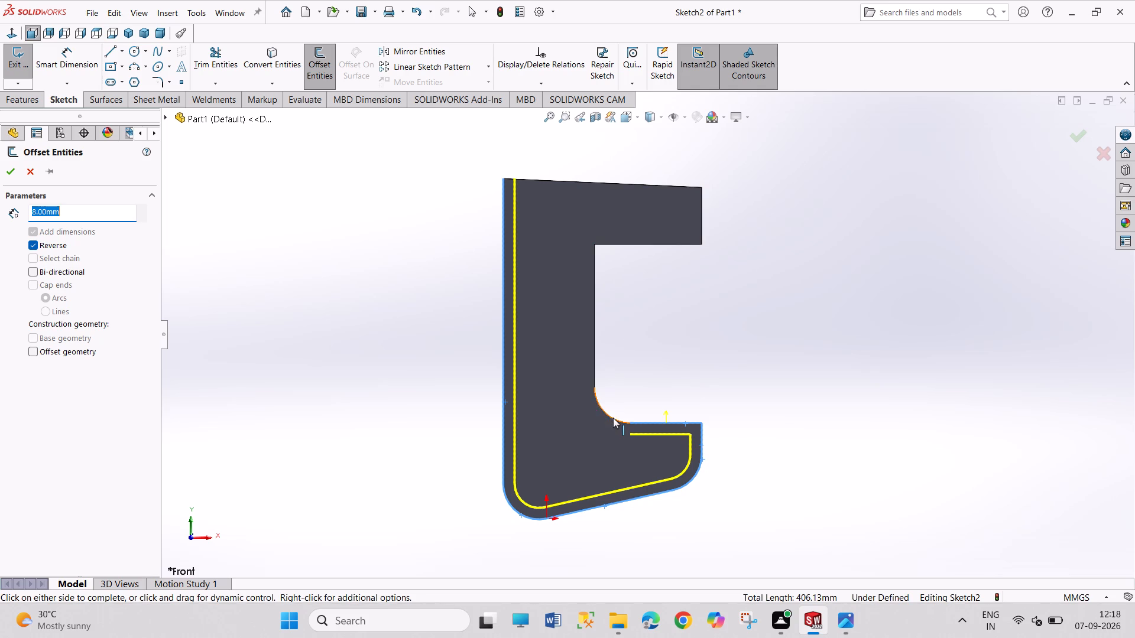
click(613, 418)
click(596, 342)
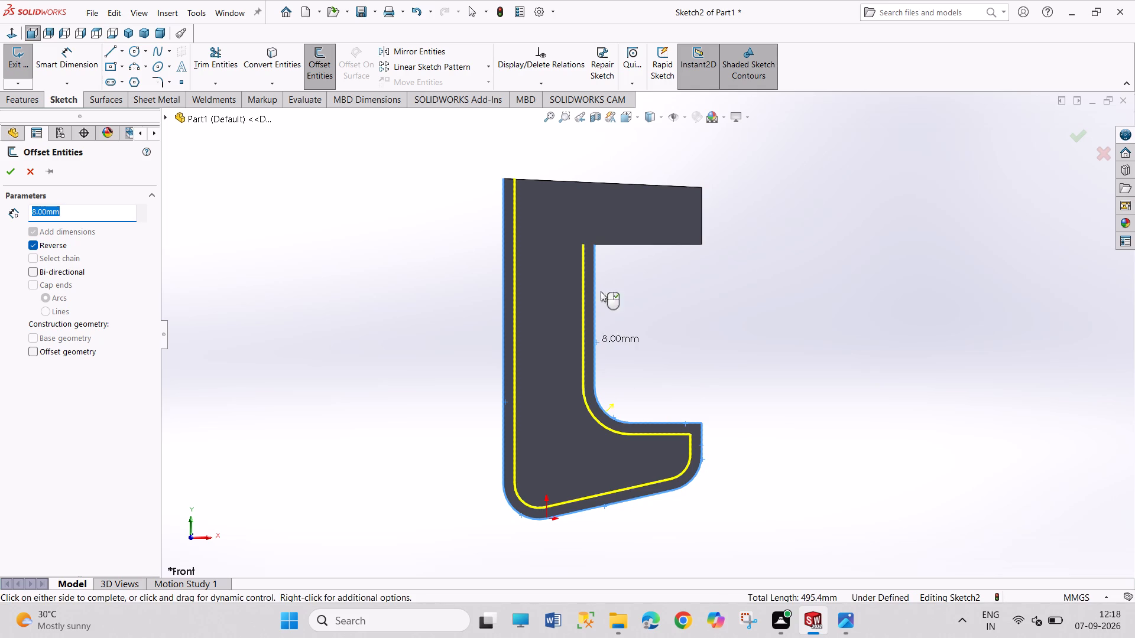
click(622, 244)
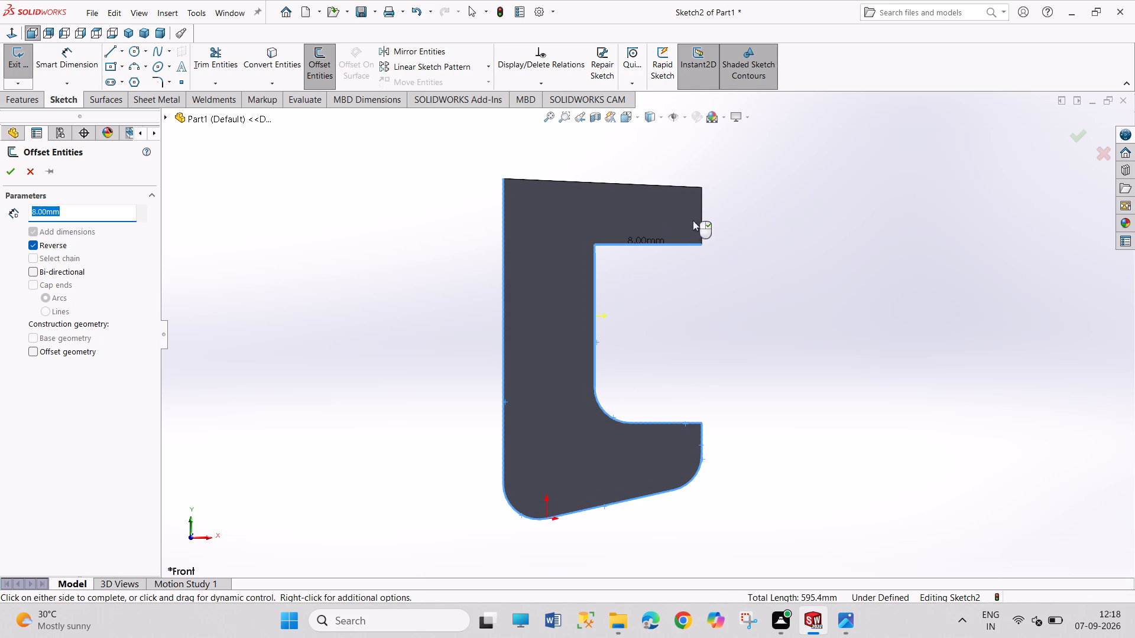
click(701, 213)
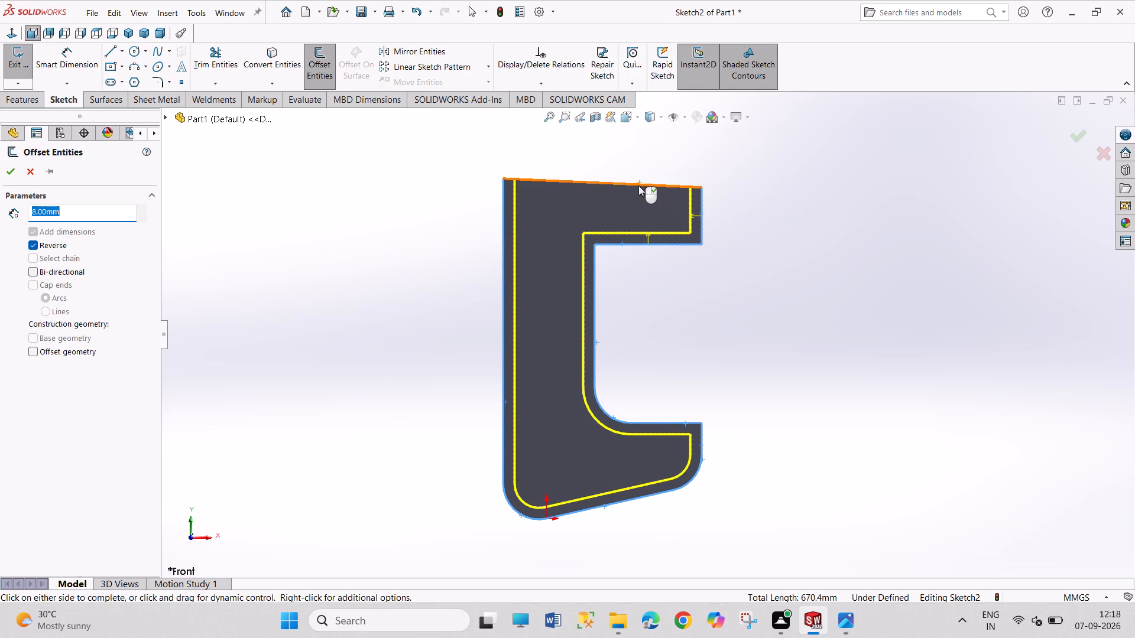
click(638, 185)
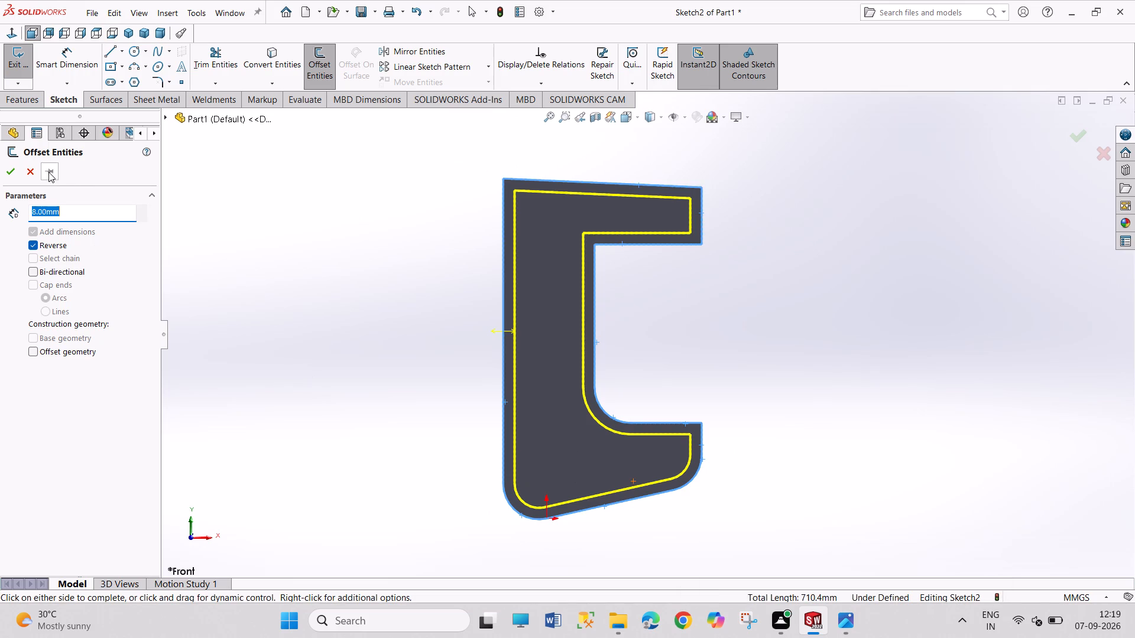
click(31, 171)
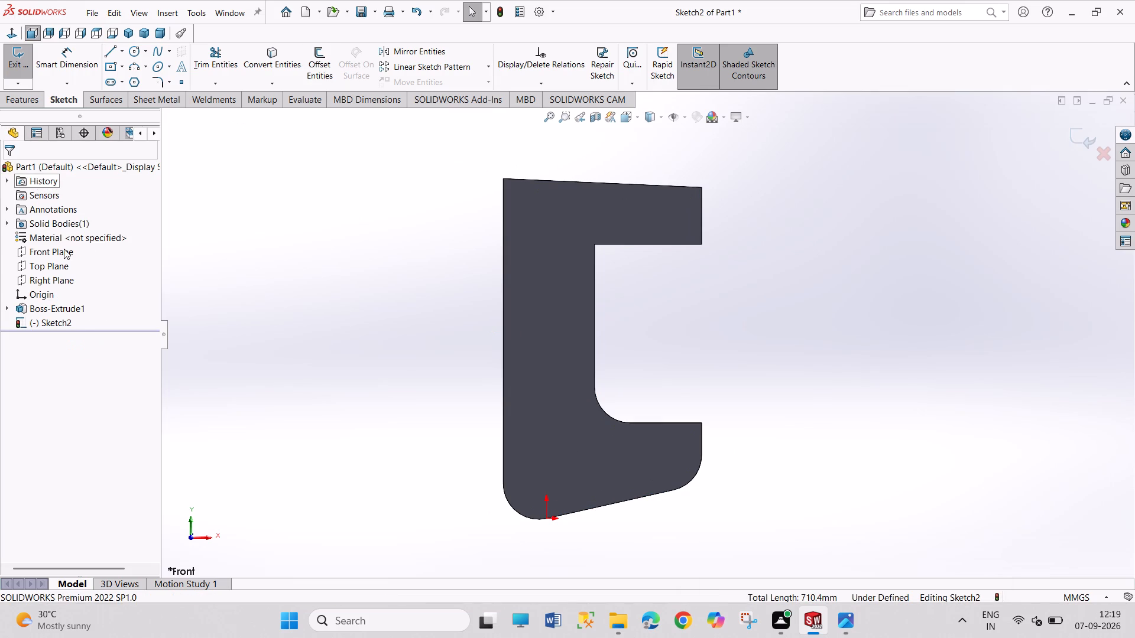
Exit the empty sketch and set the frame extrusion's Mid Plane depth to 45 mm.
right_click(70, 308)
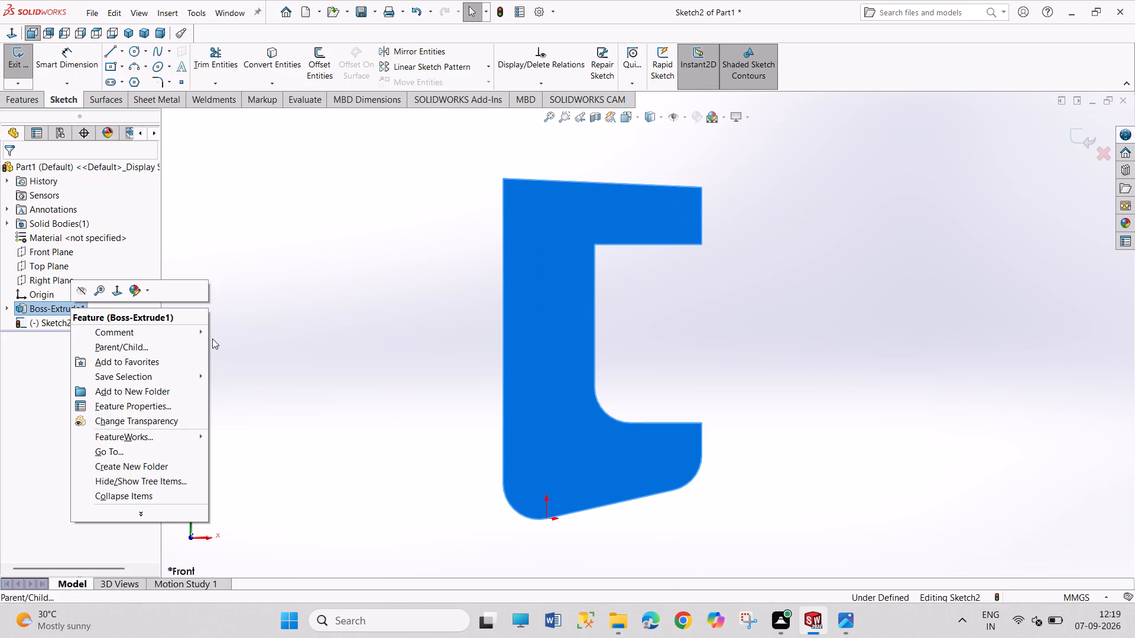
click(253, 327)
click(17, 67)
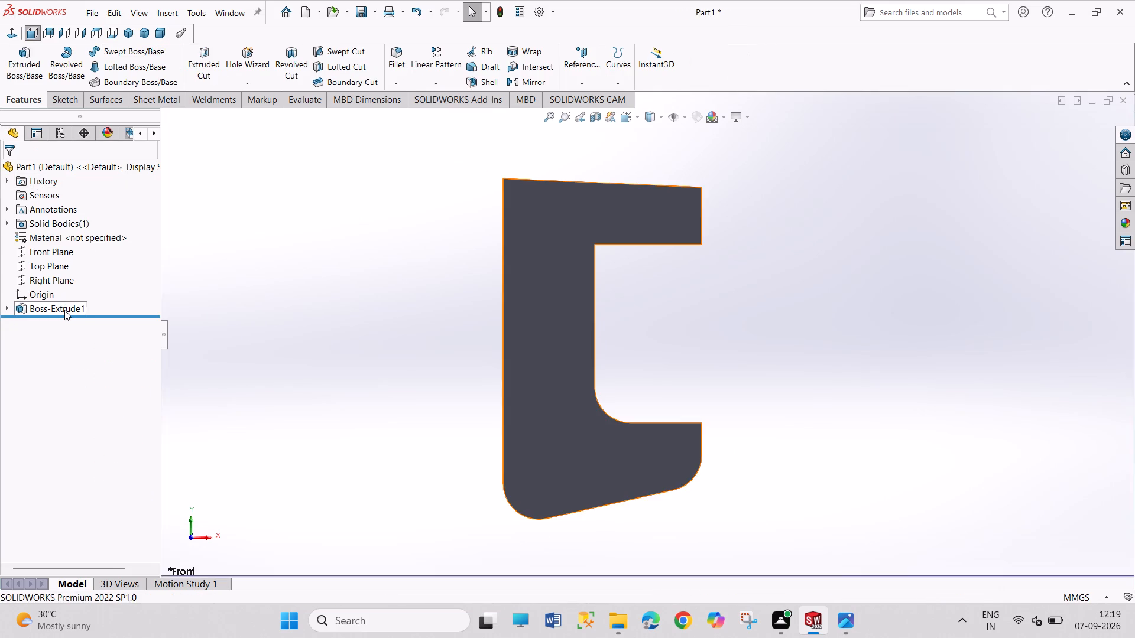
right_click(64, 310)
click(76, 275)
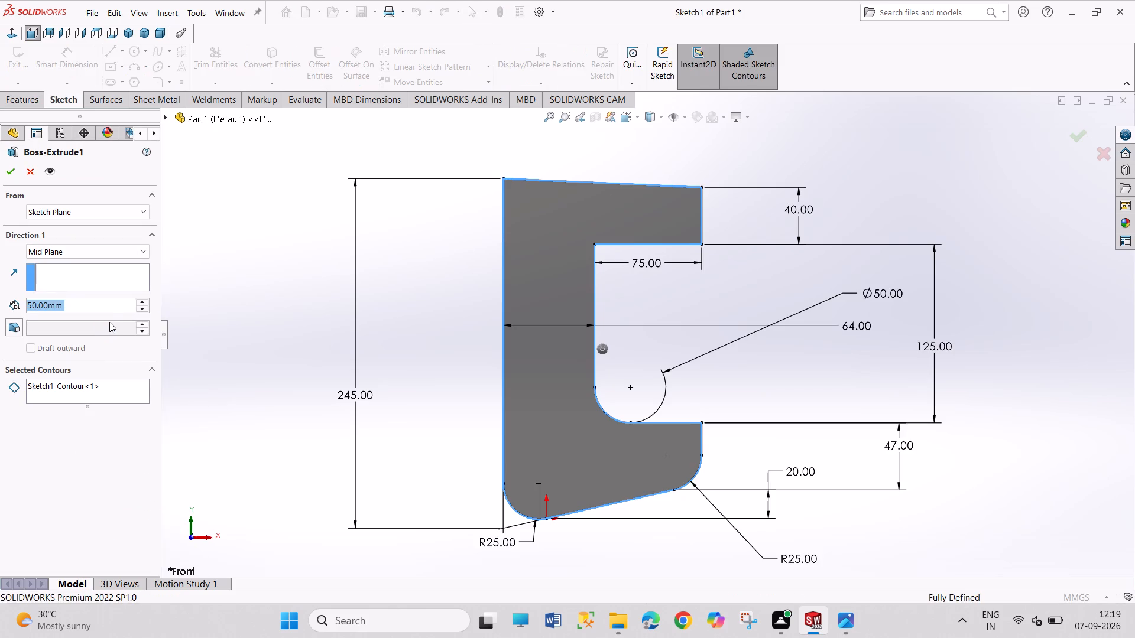
text(45)
key(Return)
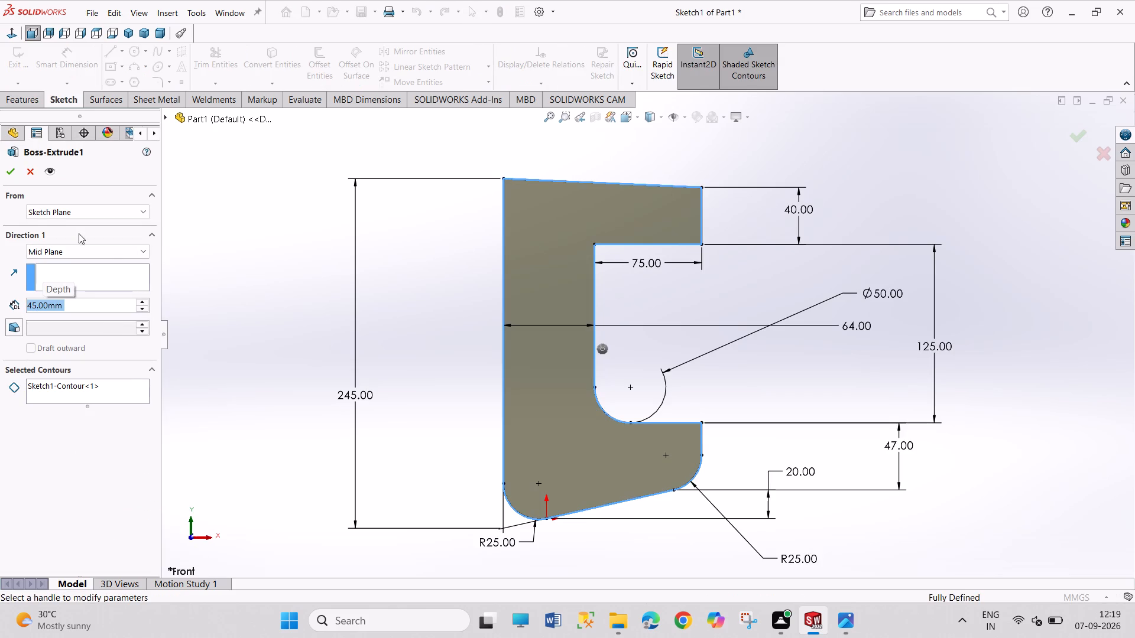
click(7, 173)
drag(235, 158, 267, 275)
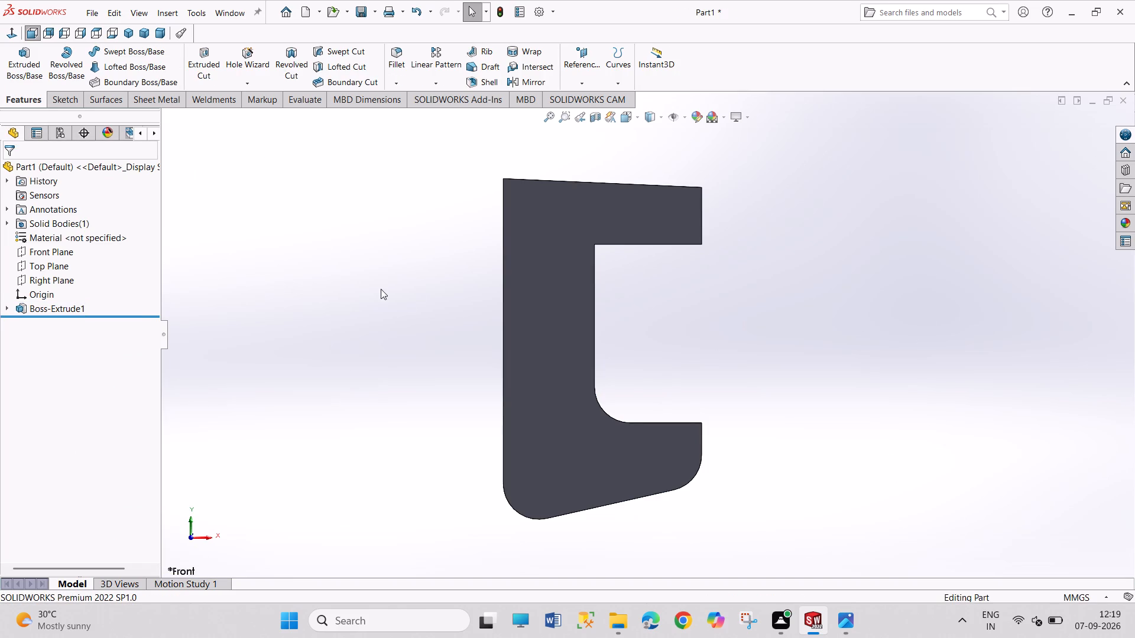
Start a sketch on the front face of the C-clamp frame.
click(574, 309)
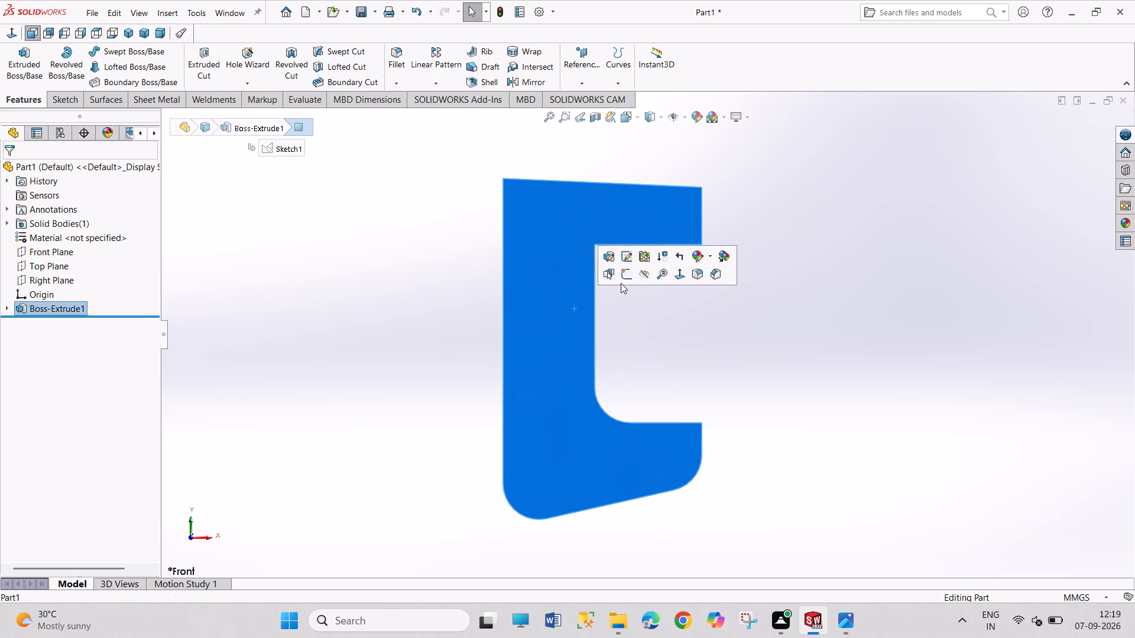
click(624, 280)
drag(815, 228, 864, 315)
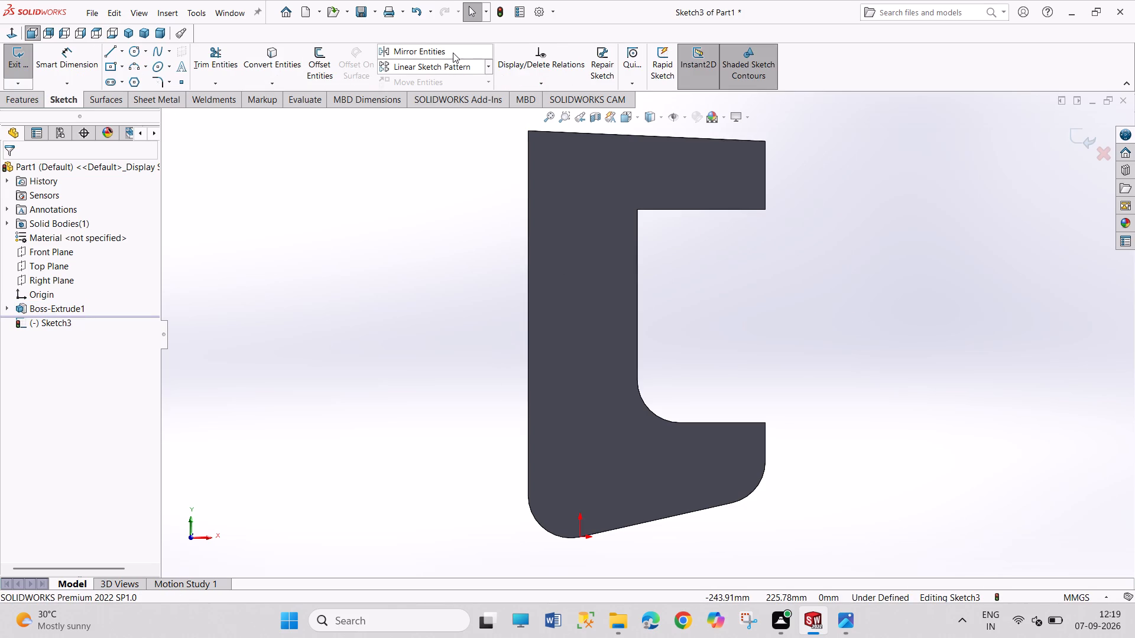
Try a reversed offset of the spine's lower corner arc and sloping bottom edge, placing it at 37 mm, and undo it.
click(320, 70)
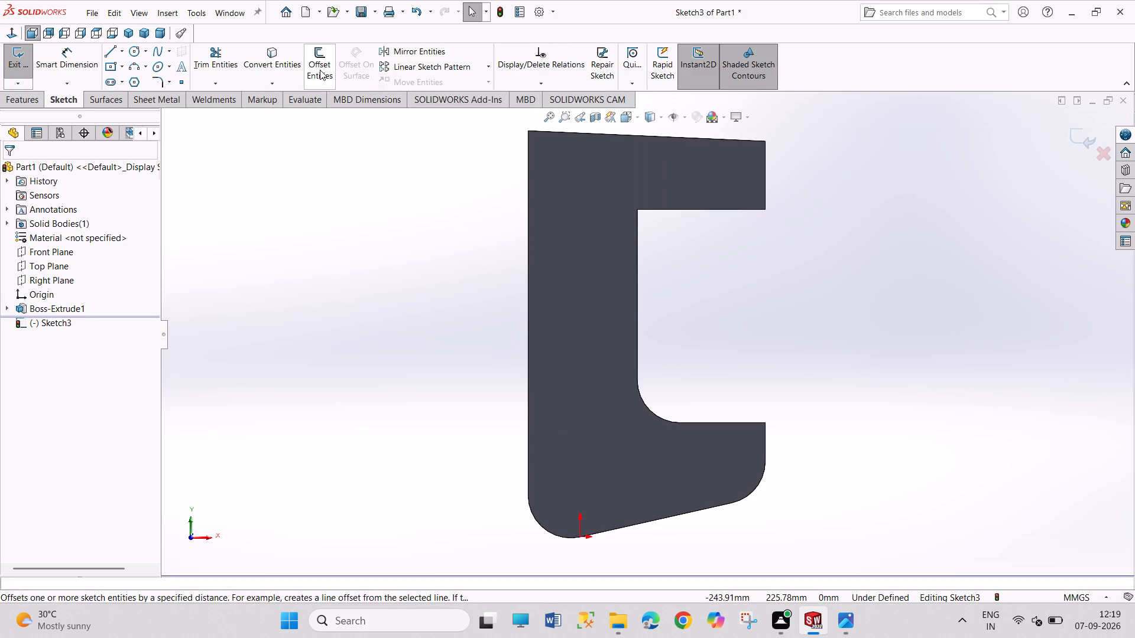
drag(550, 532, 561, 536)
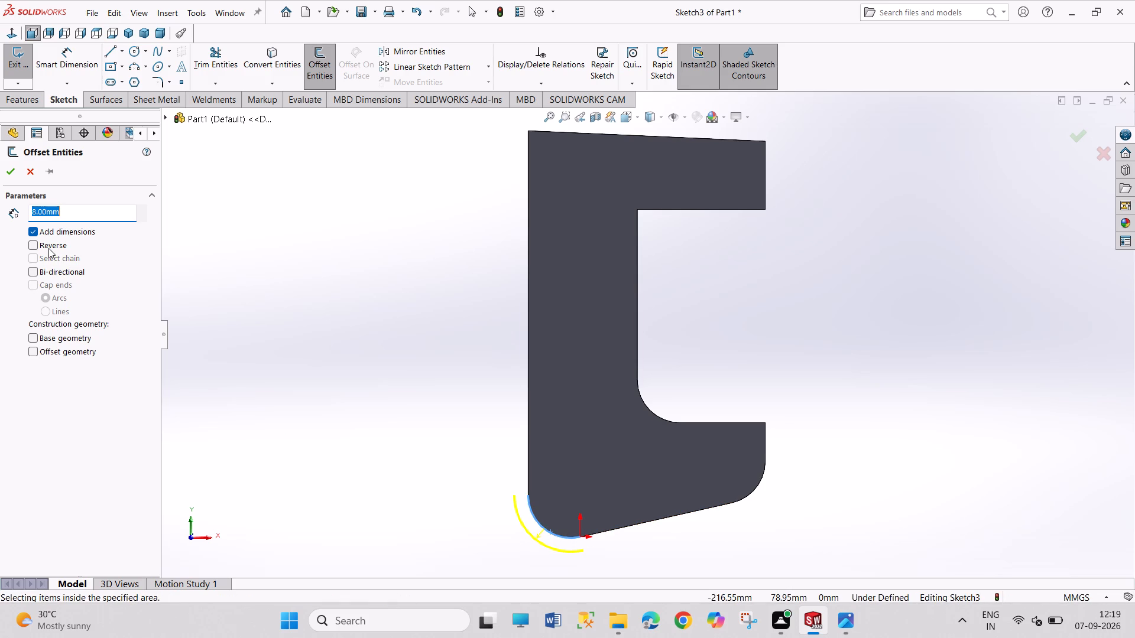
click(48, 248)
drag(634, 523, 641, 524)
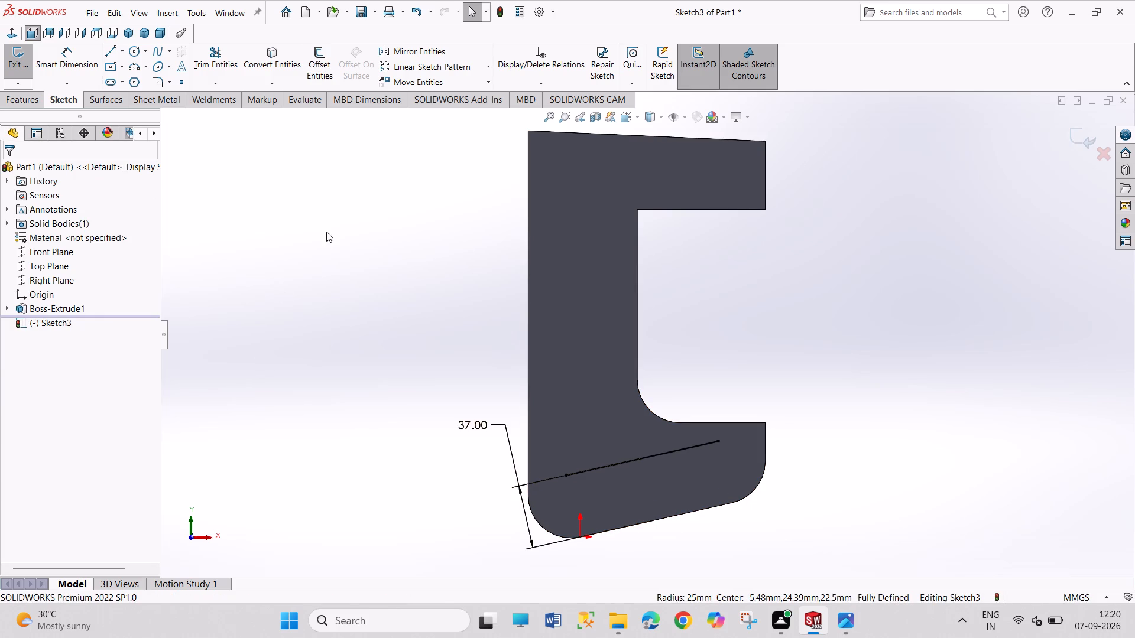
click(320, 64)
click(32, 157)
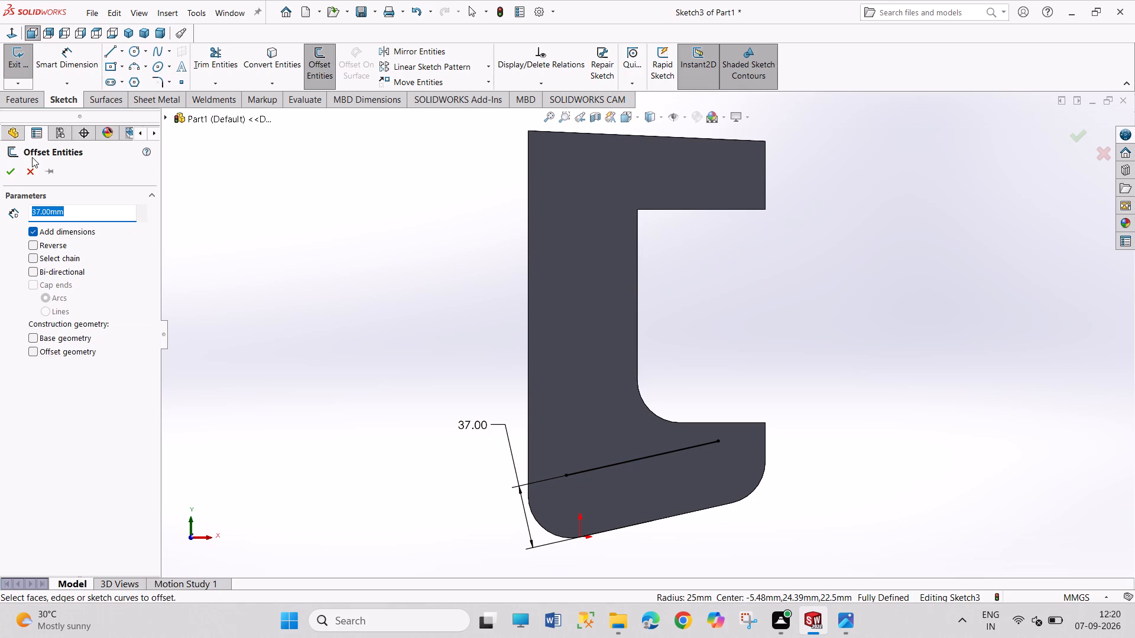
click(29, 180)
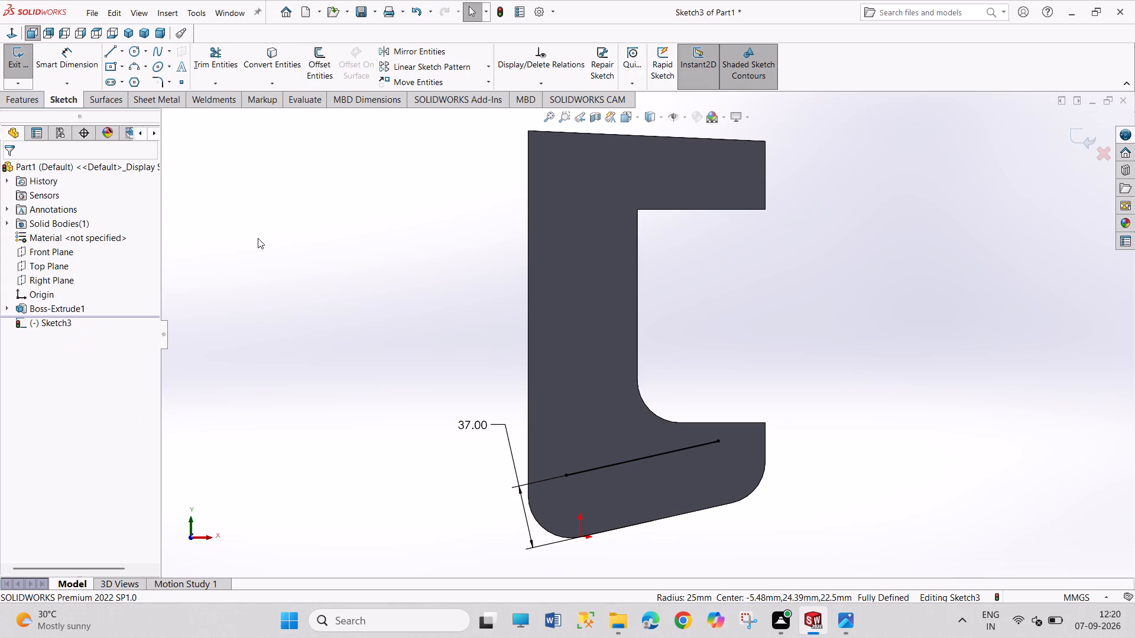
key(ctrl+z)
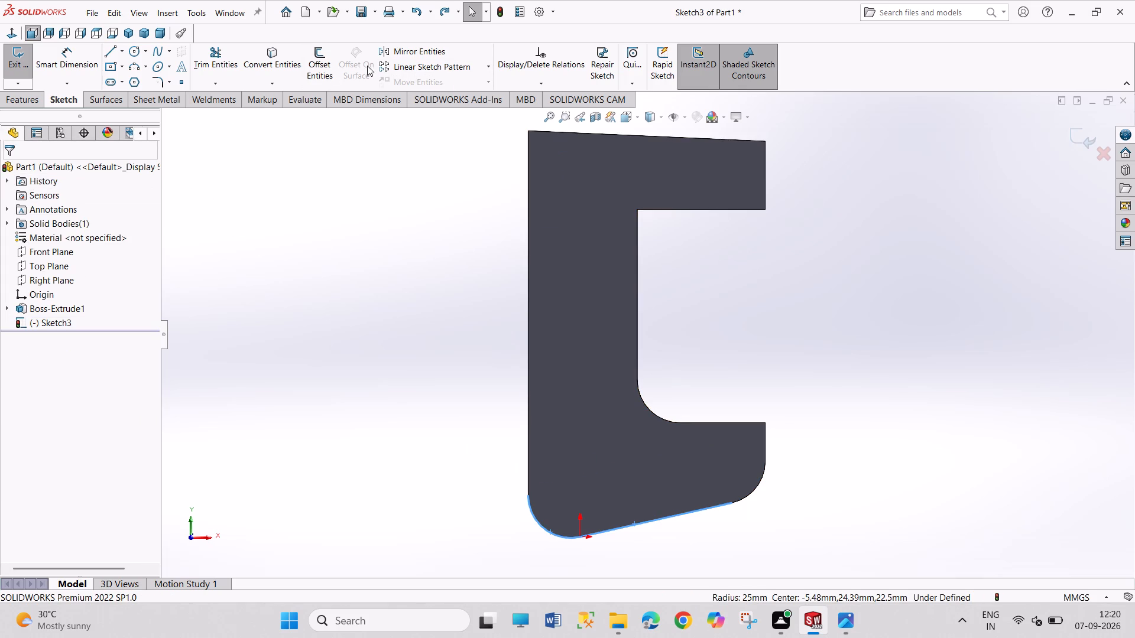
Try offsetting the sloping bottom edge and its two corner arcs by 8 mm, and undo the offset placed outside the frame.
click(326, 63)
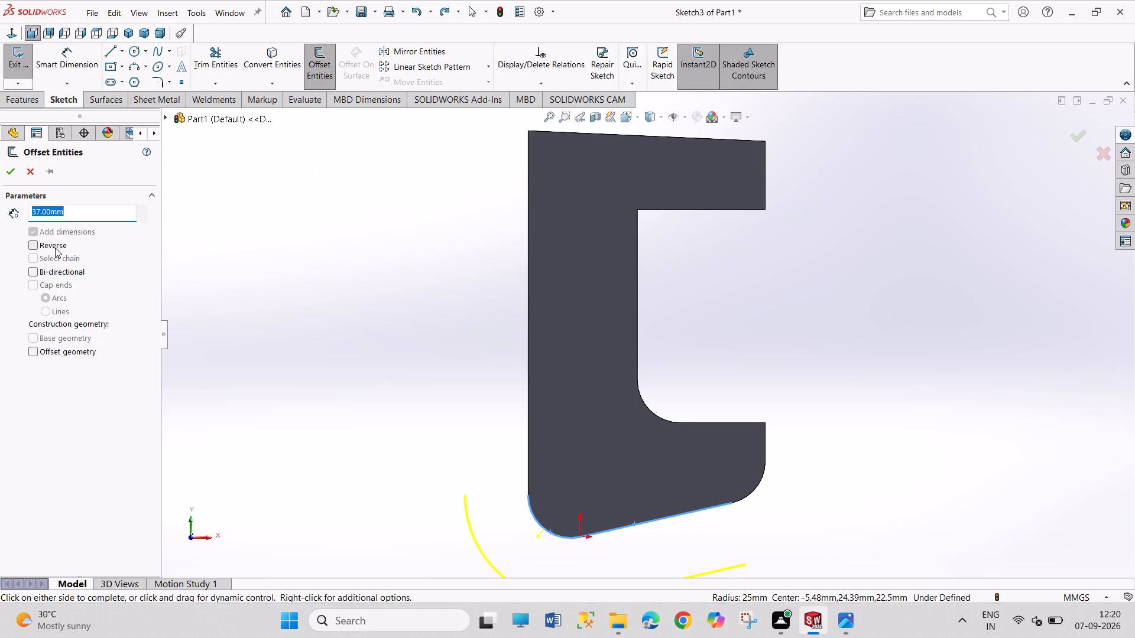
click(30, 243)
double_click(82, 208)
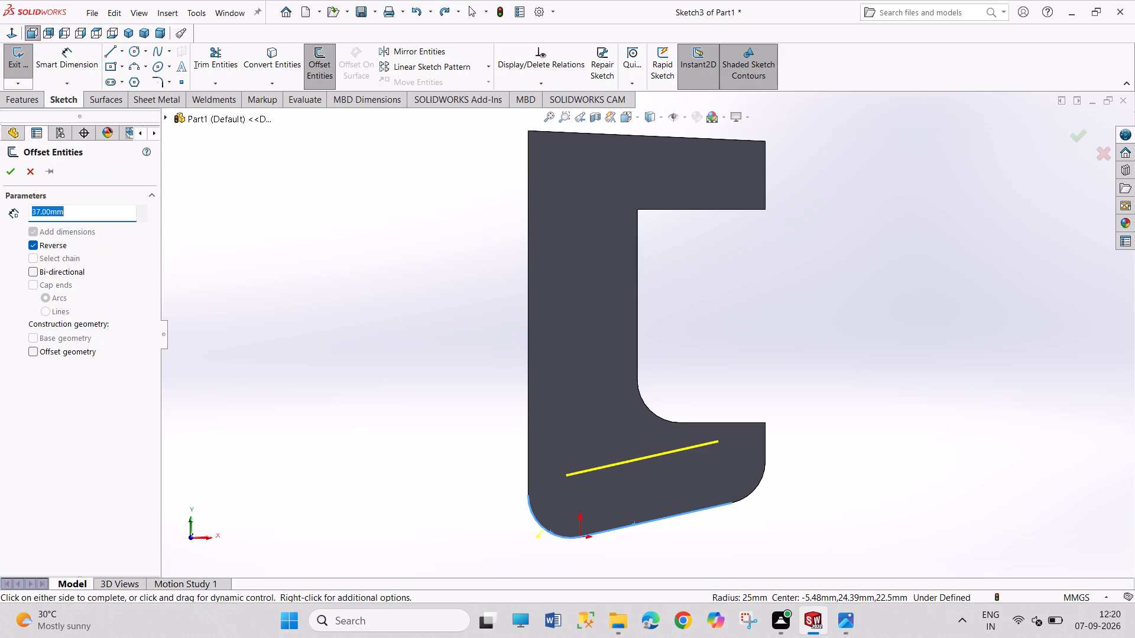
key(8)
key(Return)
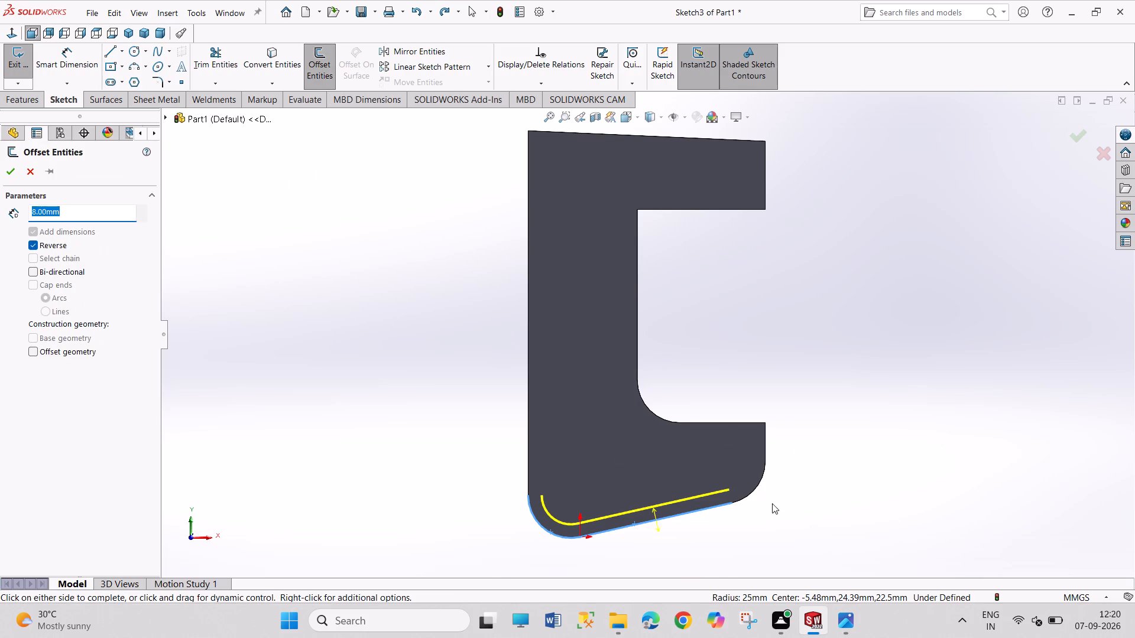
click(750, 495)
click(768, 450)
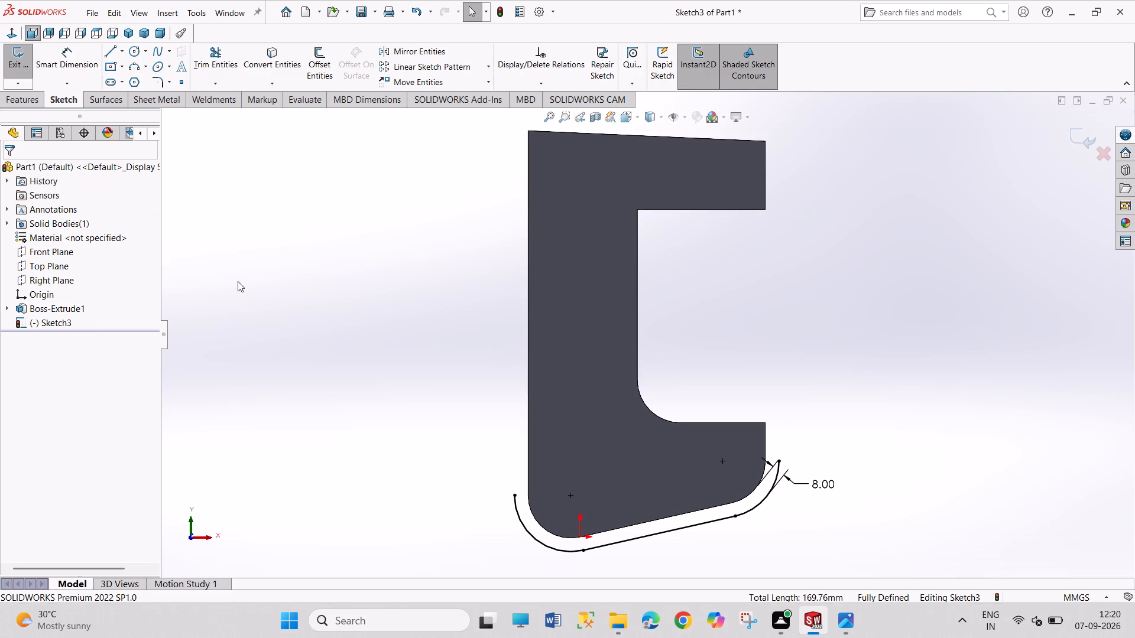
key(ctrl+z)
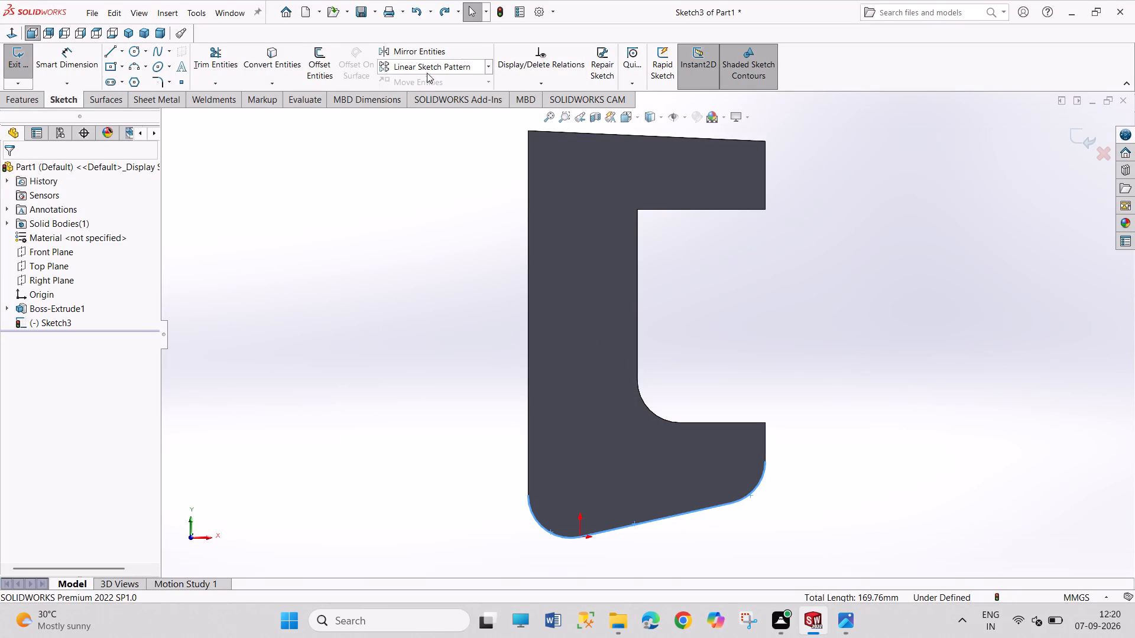
Offset the entire C-shaped frame outline 8 mm inward with the direction reversed, and exit the sketch.
click(326, 69)
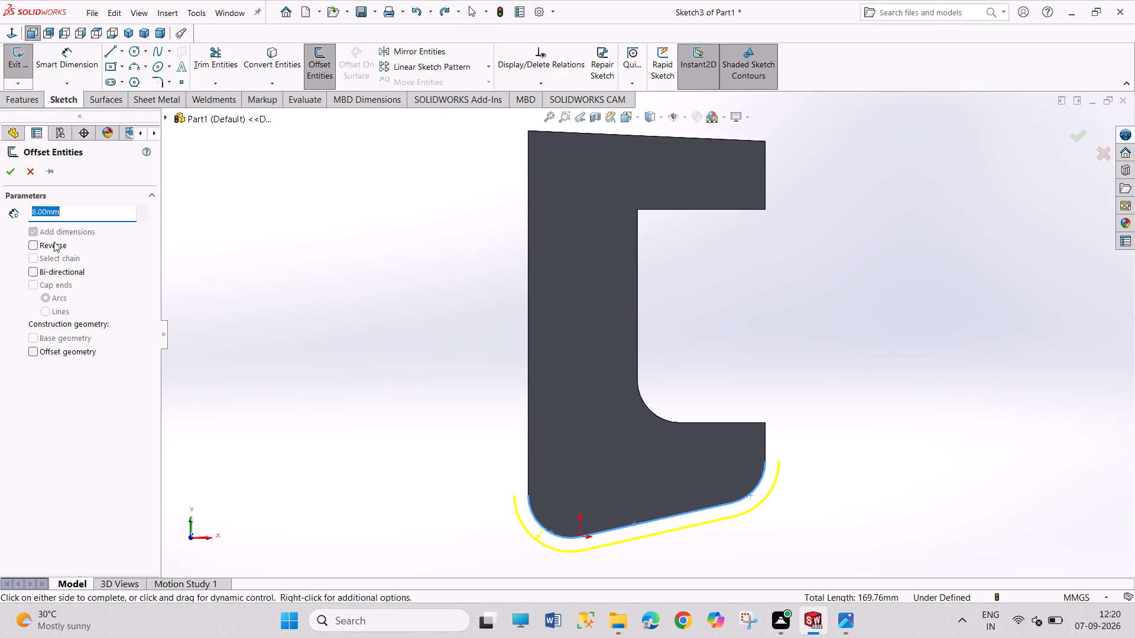
click(36, 249)
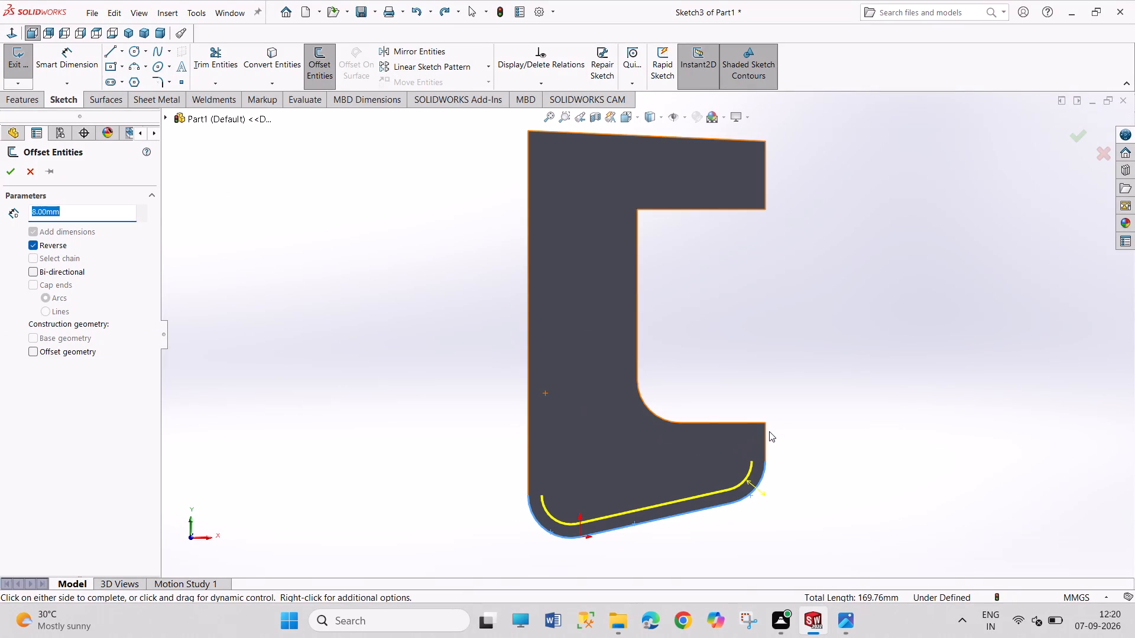
click(765, 438)
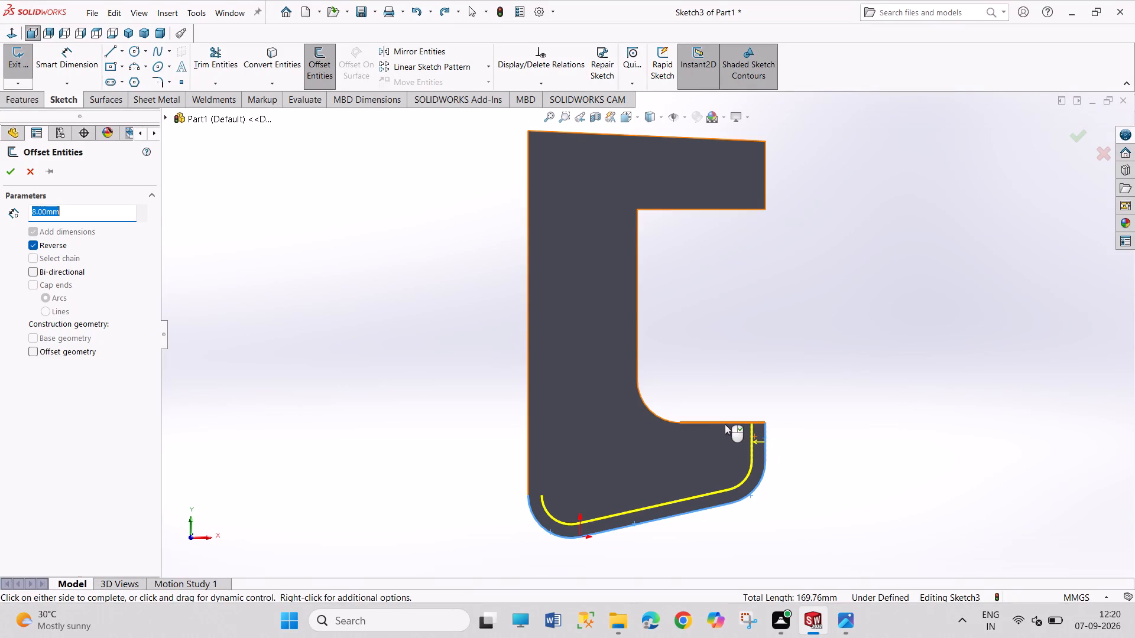
click(725, 424)
click(665, 418)
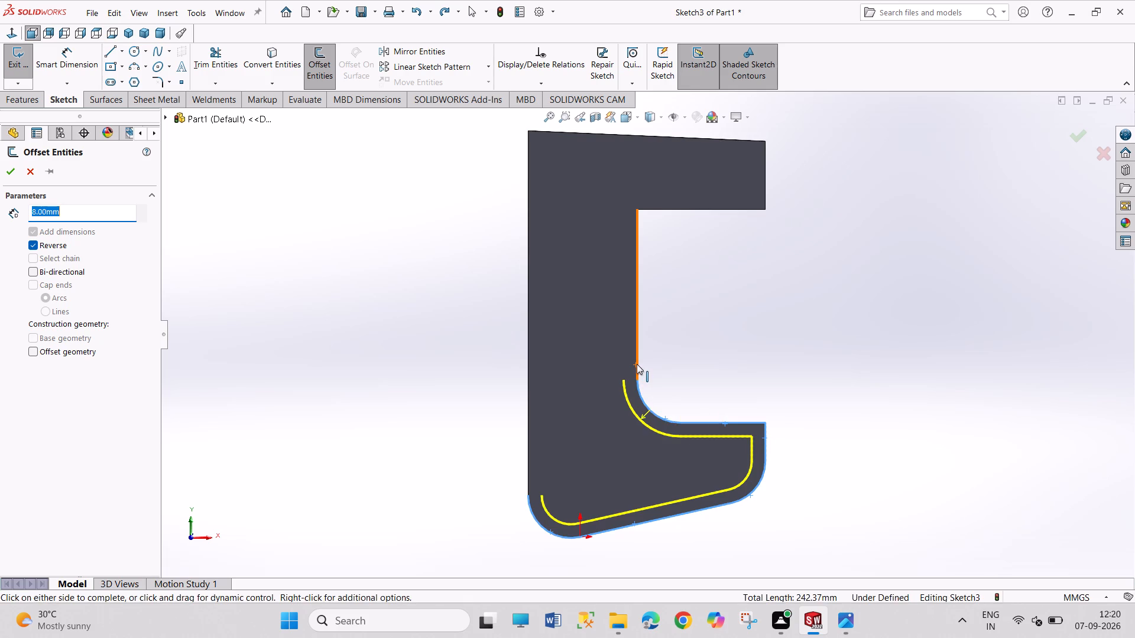
click(637, 364)
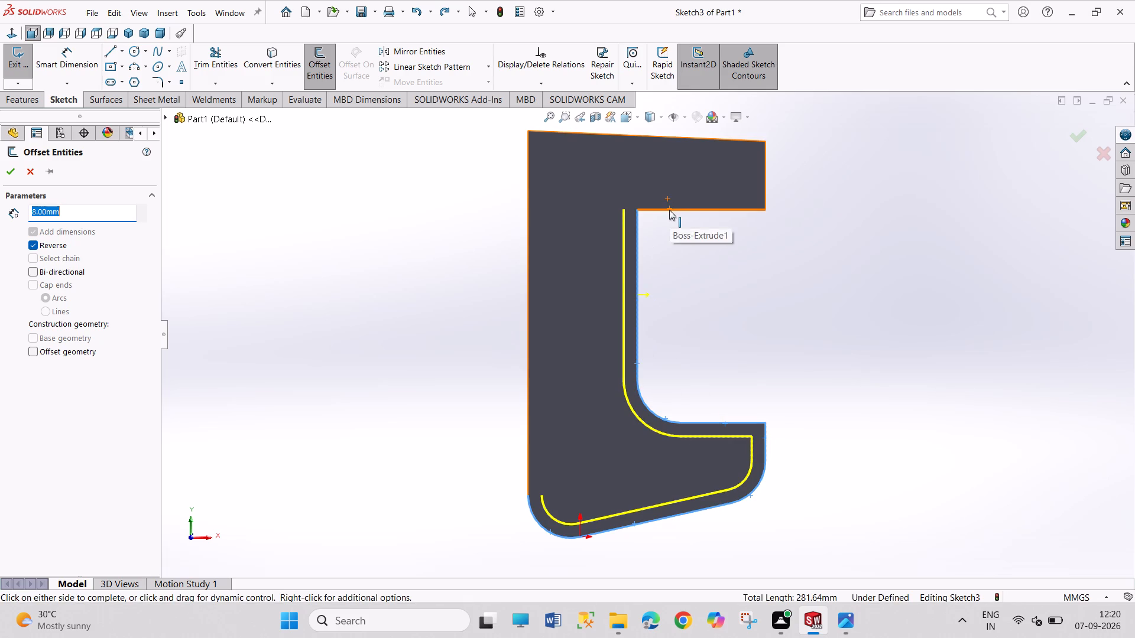
click(669, 210)
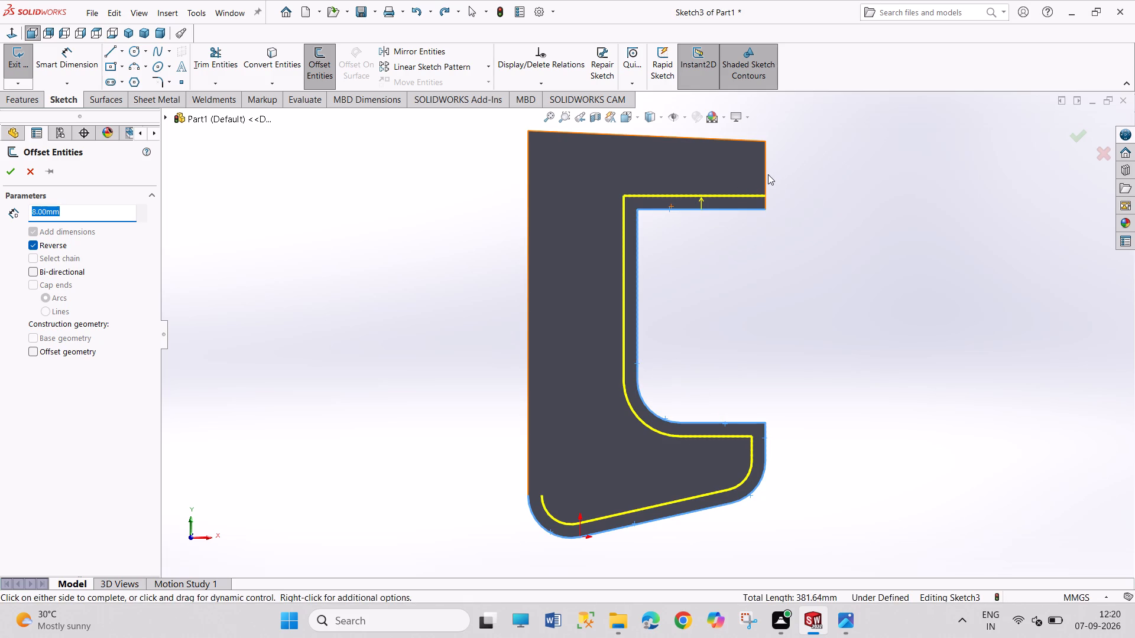
click(764, 173)
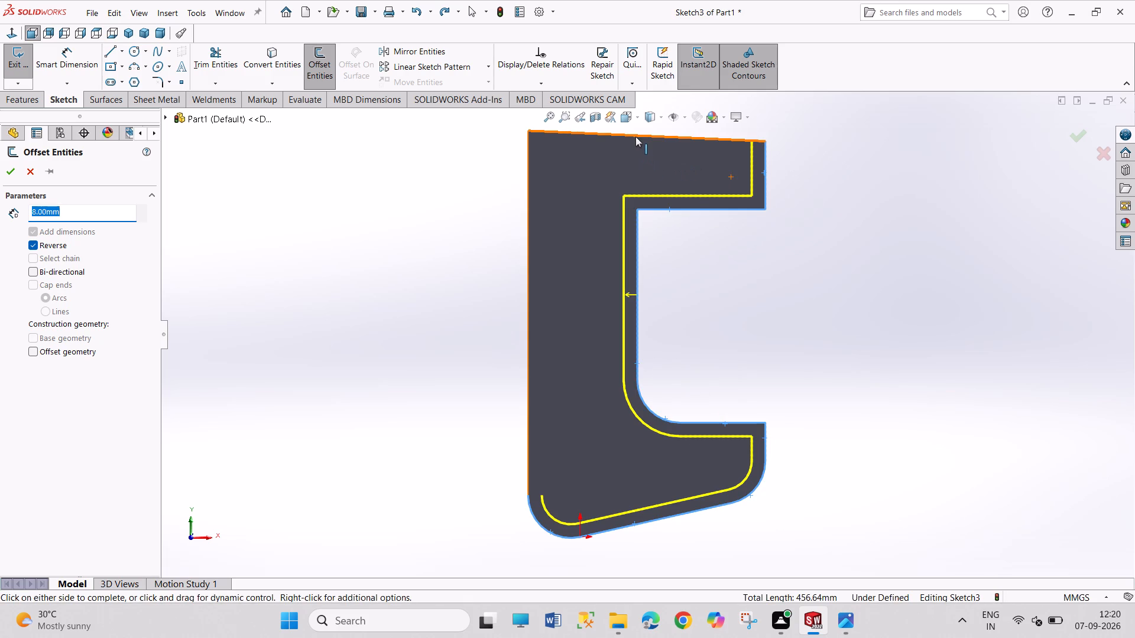
click(635, 136)
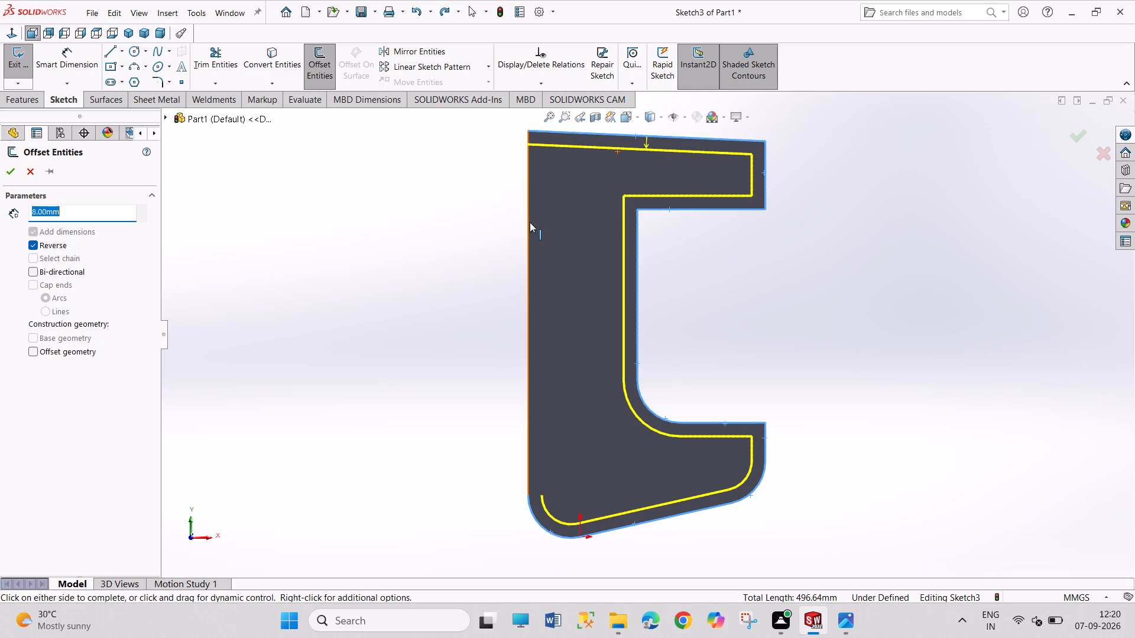
click(530, 222)
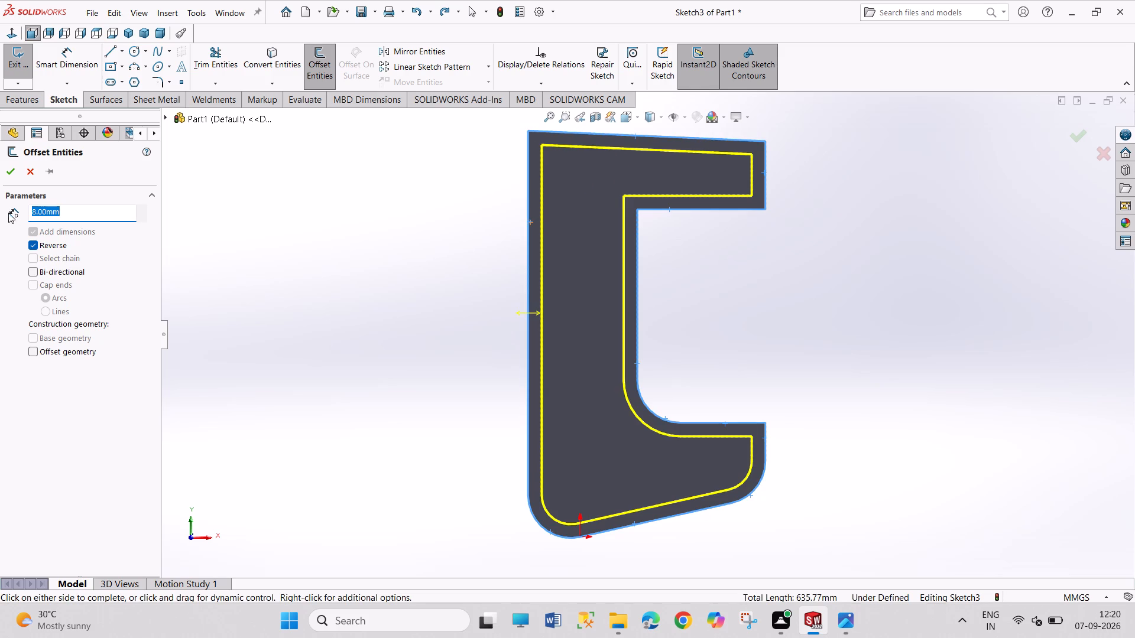
click(14, 168)
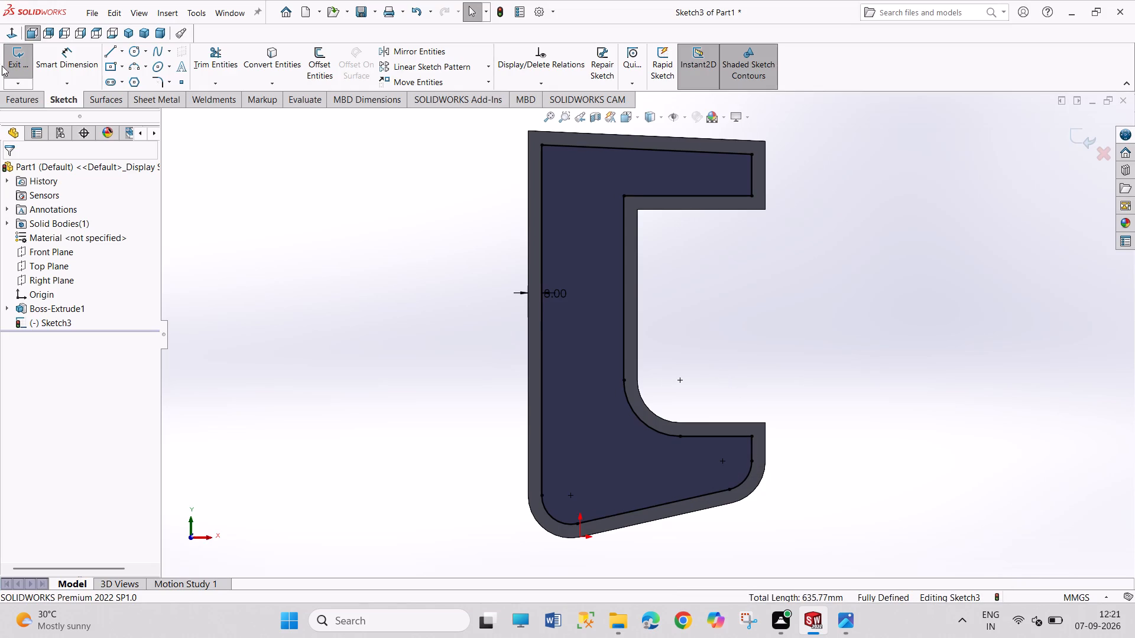
click(9, 68)
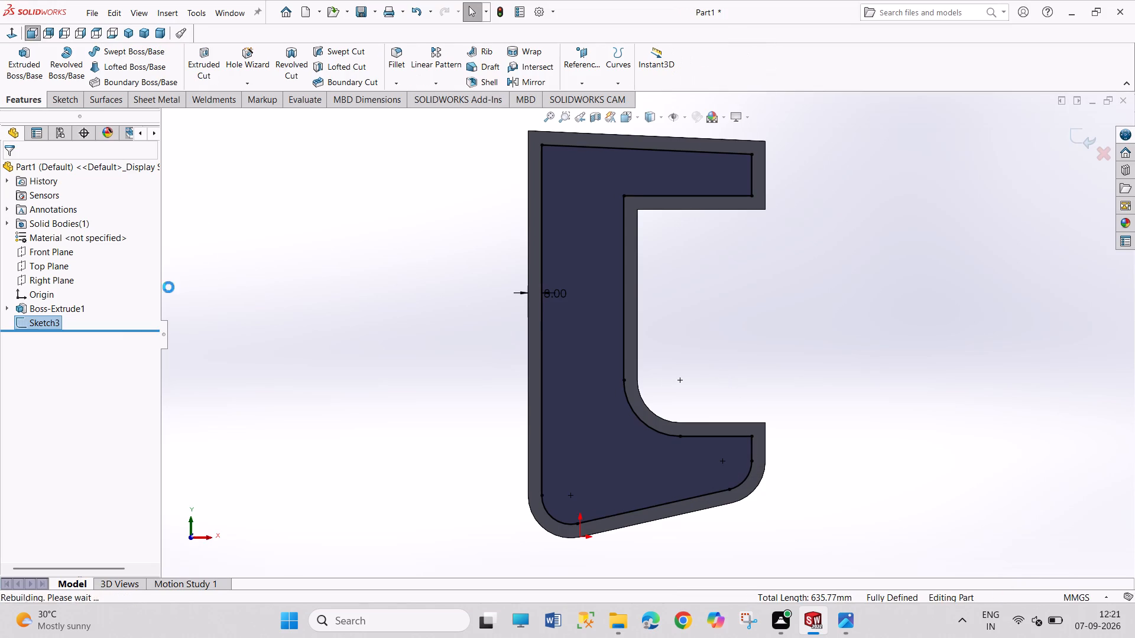
Cut-extrude the inner offset profile with a Mid Plane depth of 18.5 mm.
click(200, 69)
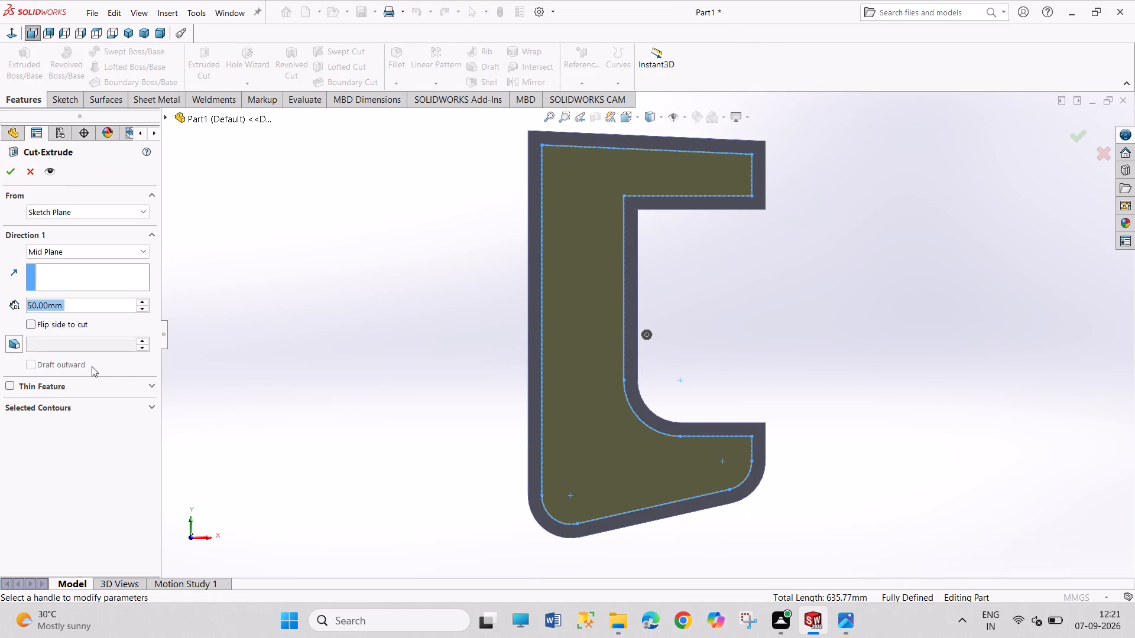
text(18.5)
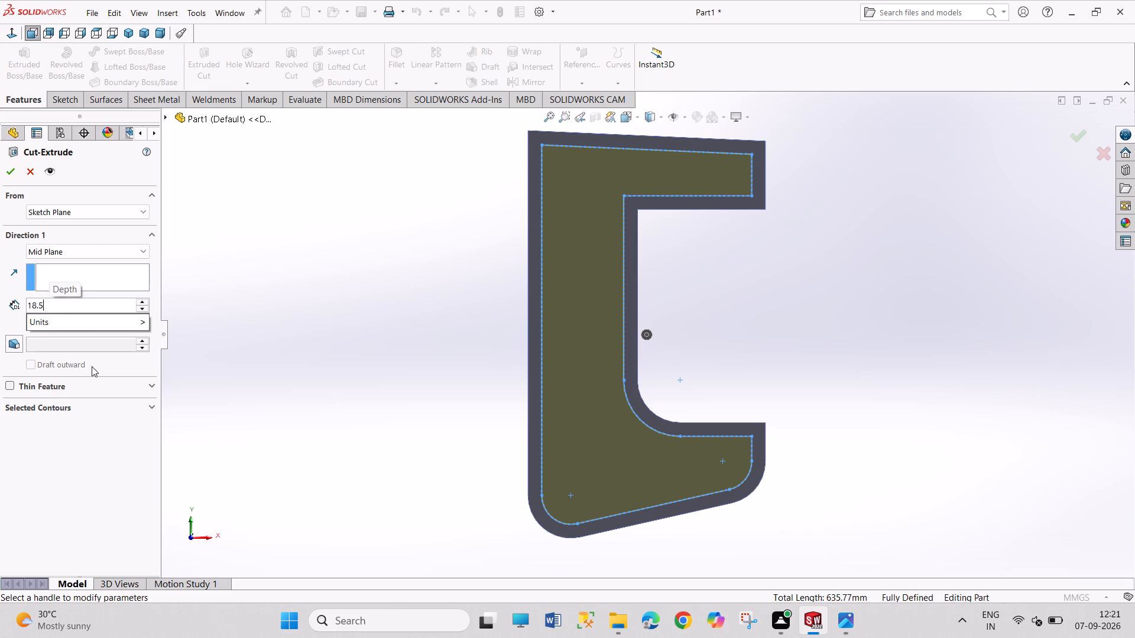
key(Return)
click(6, 176)
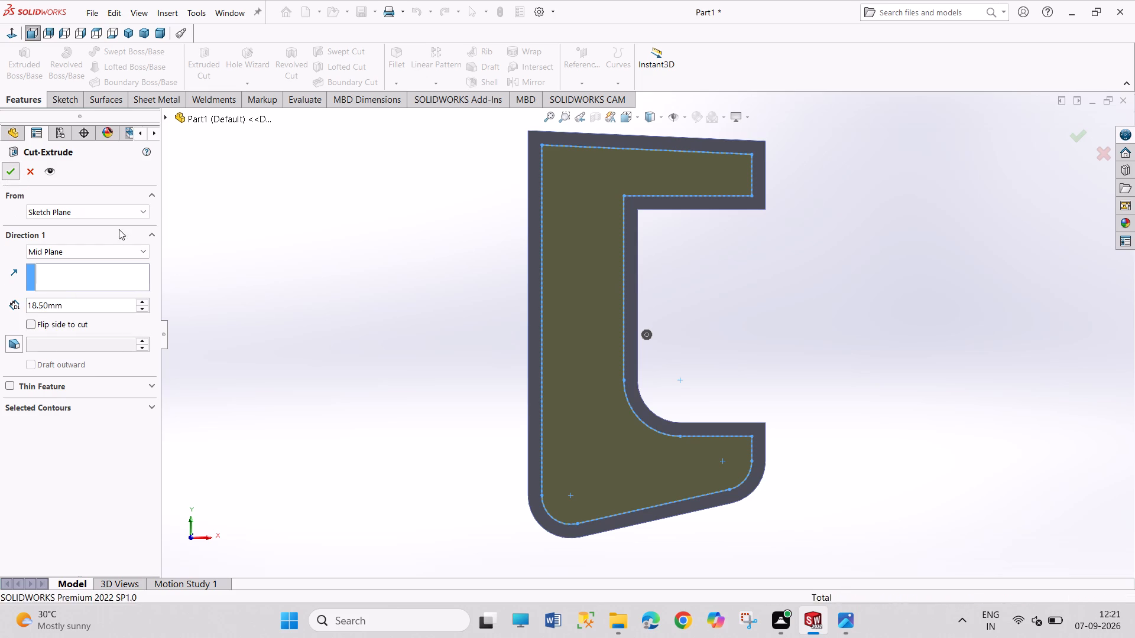
Start a sketch on the uncut back face of the C-clamp frame.
drag(281, 302, 404, 383)
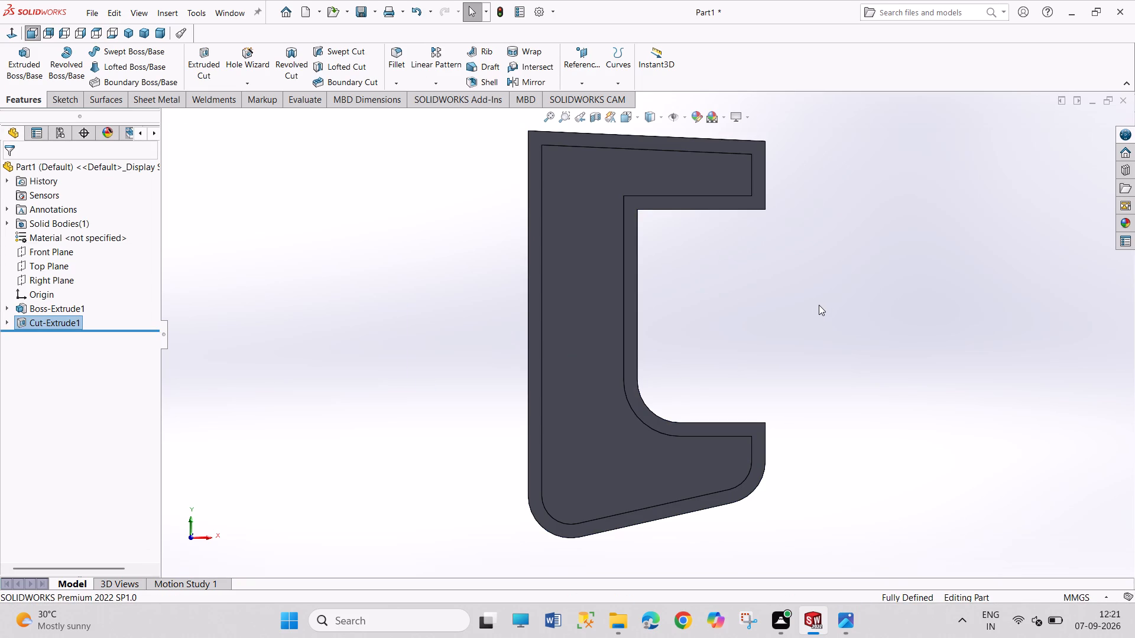
scroll(878, 333, down, 2)
scroll(827, 346, up, 5)
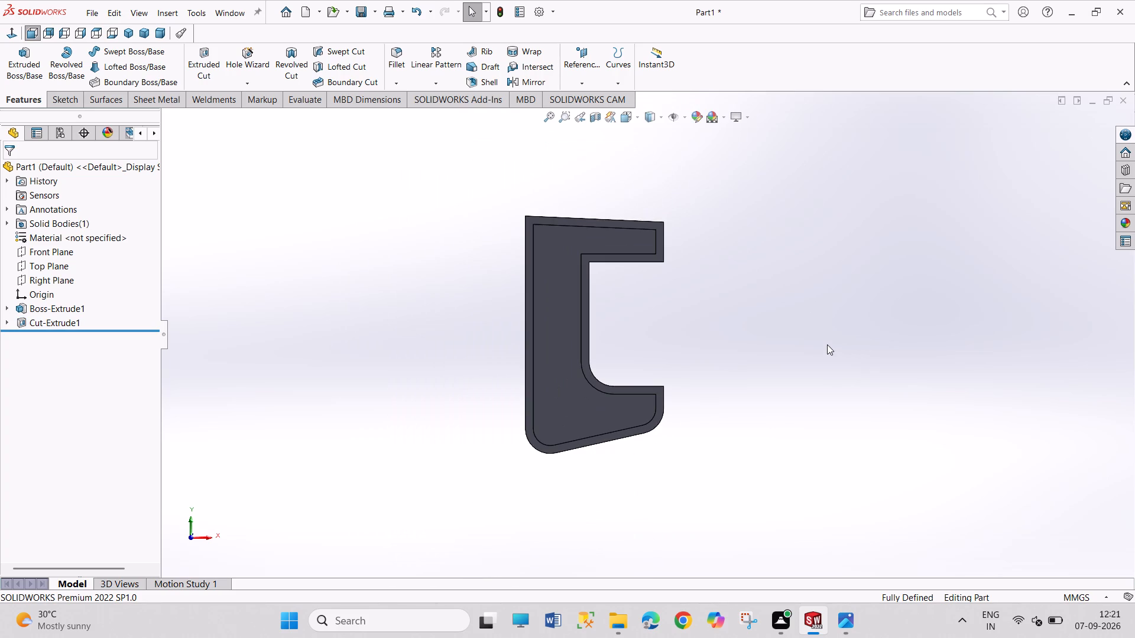
middle_drag(774, 325, 744, 314)
scroll(713, 334, down, 1)
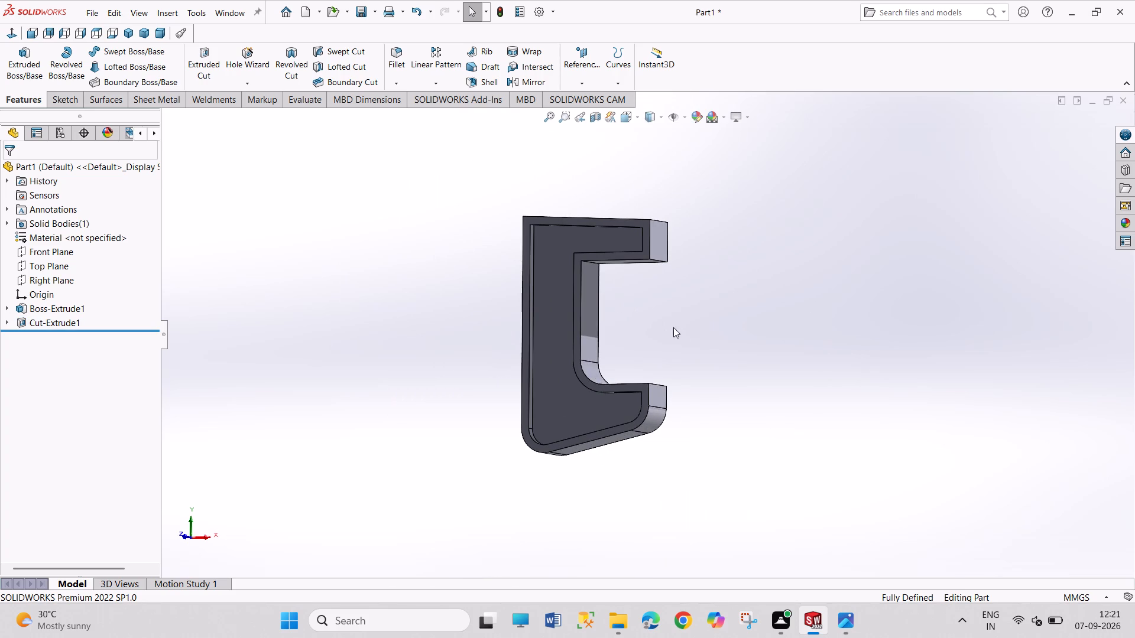
middle_drag(660, 332, 476, 321)
drag(628, 320, 476, 321)
scroll(476, 321, up, 1)
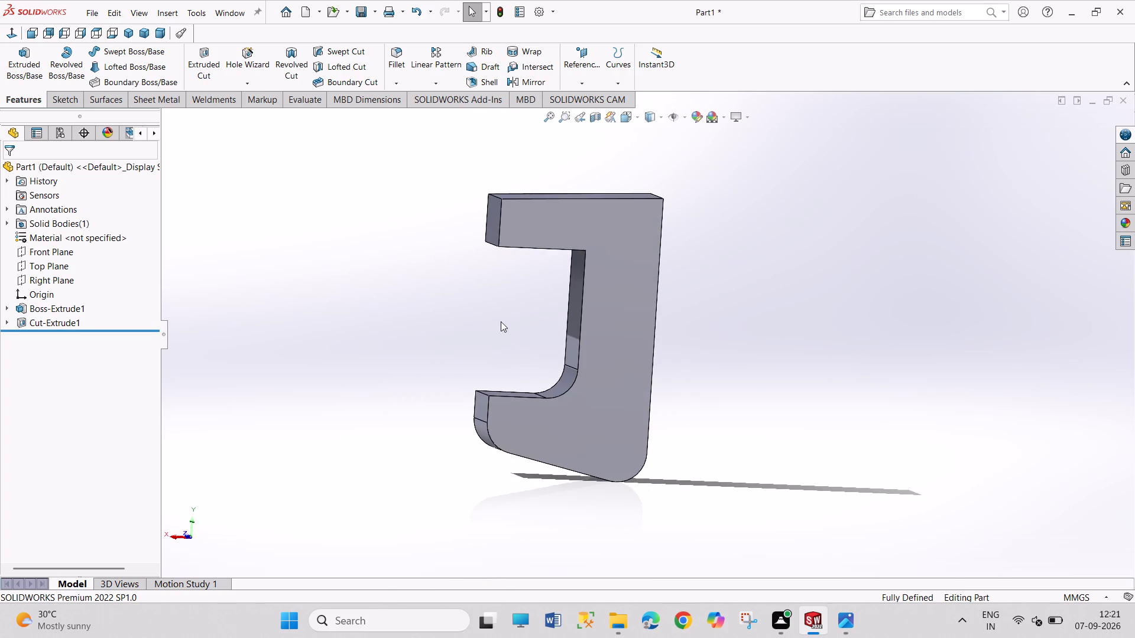
click(611, 343)
click(663, 312)
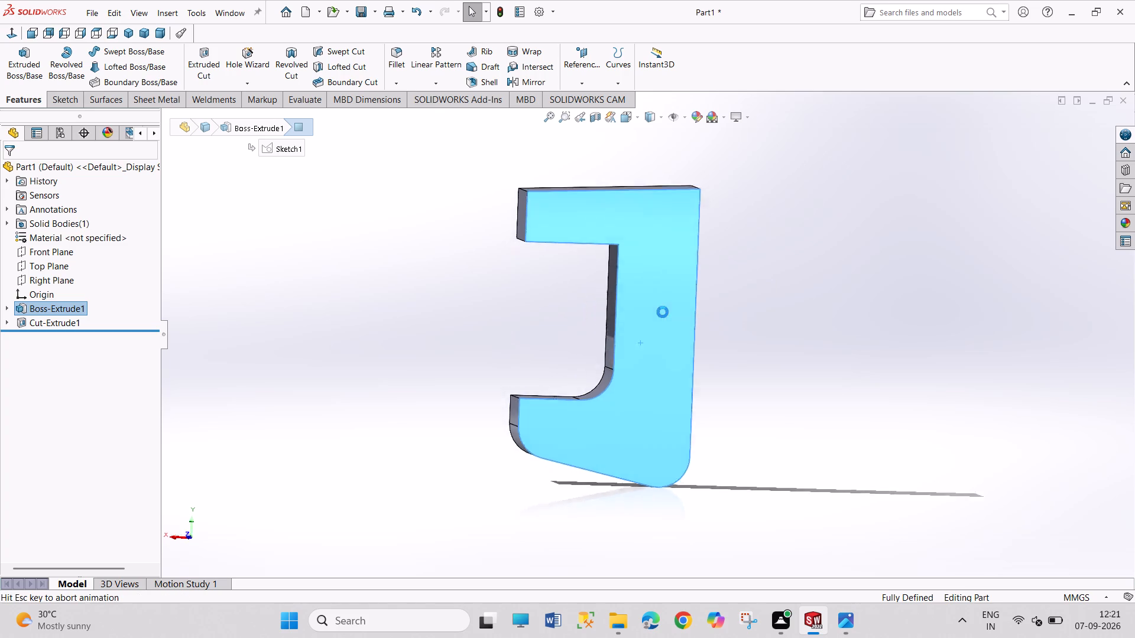
click(260, 453)
drag(196, 405, 223, 477)
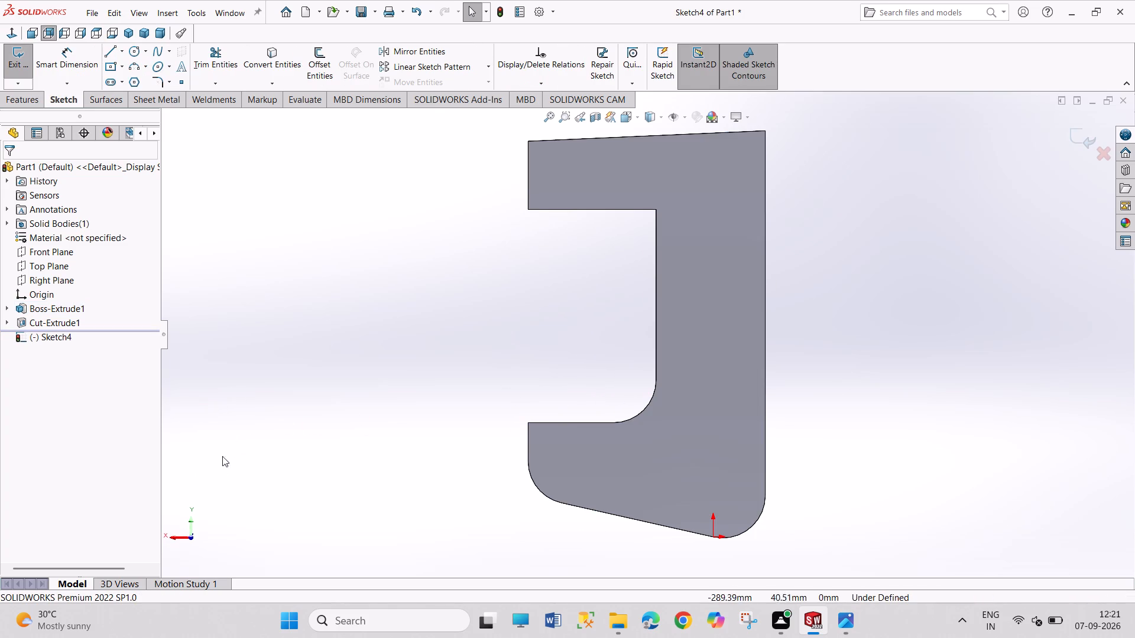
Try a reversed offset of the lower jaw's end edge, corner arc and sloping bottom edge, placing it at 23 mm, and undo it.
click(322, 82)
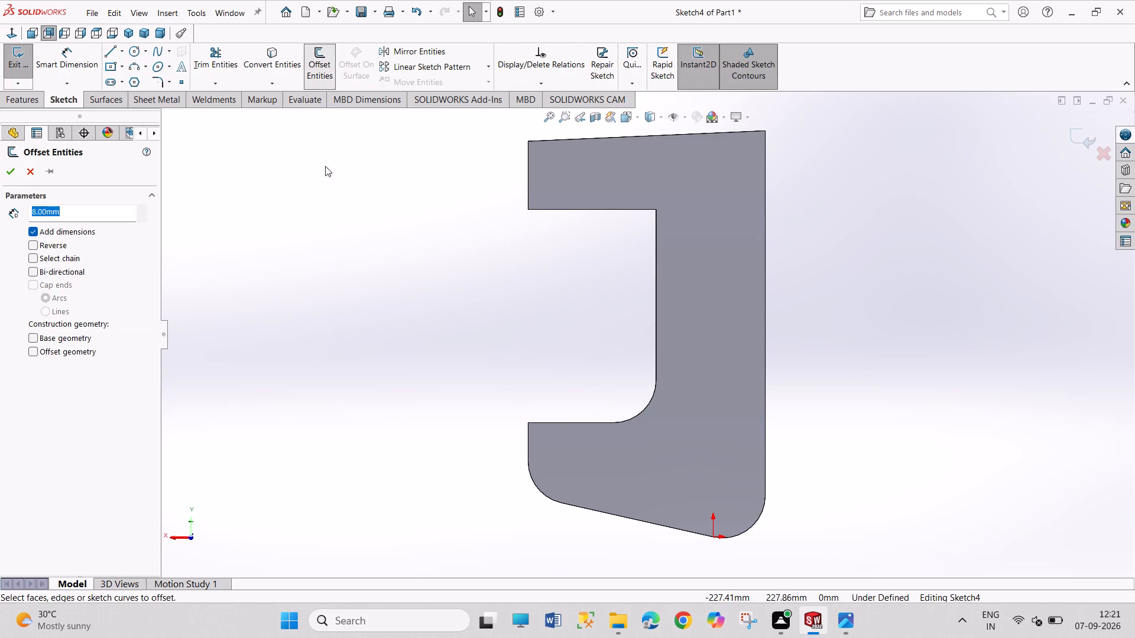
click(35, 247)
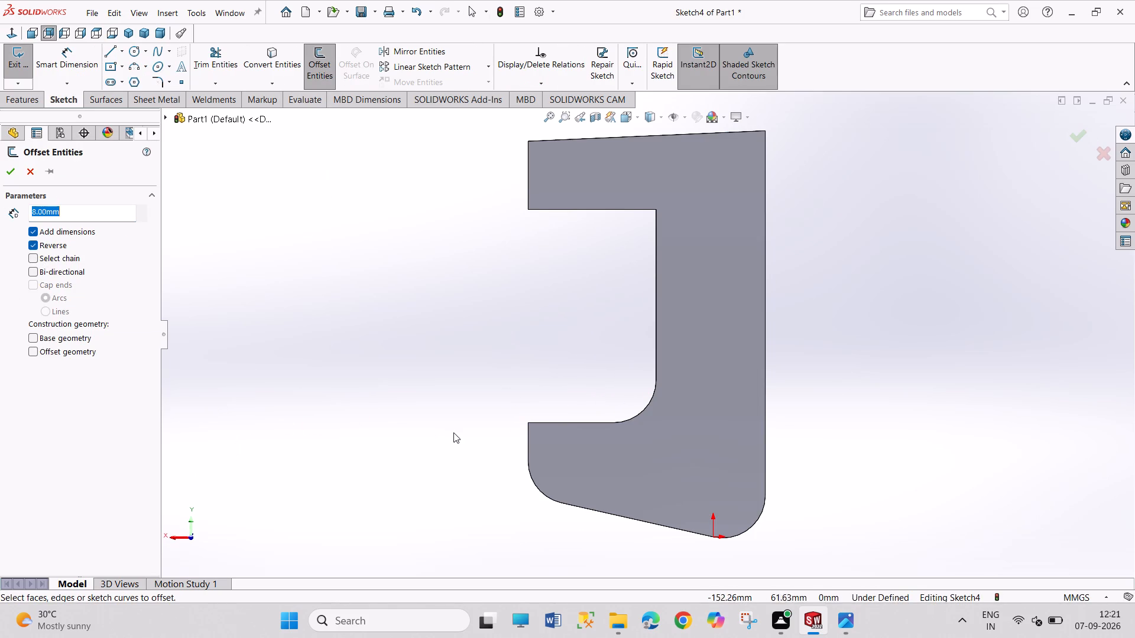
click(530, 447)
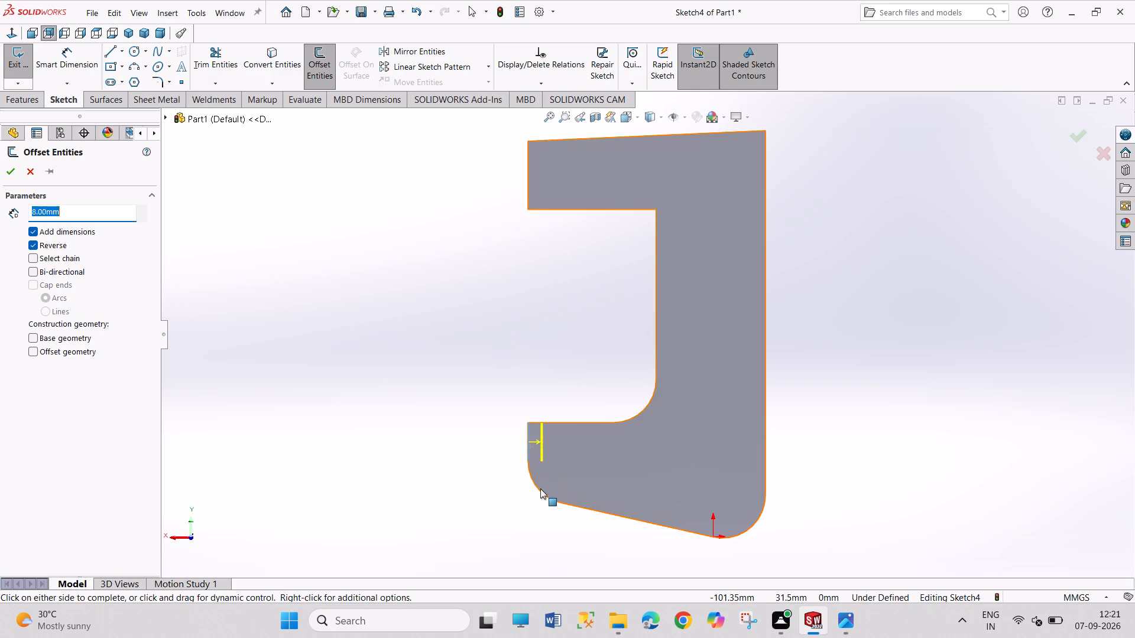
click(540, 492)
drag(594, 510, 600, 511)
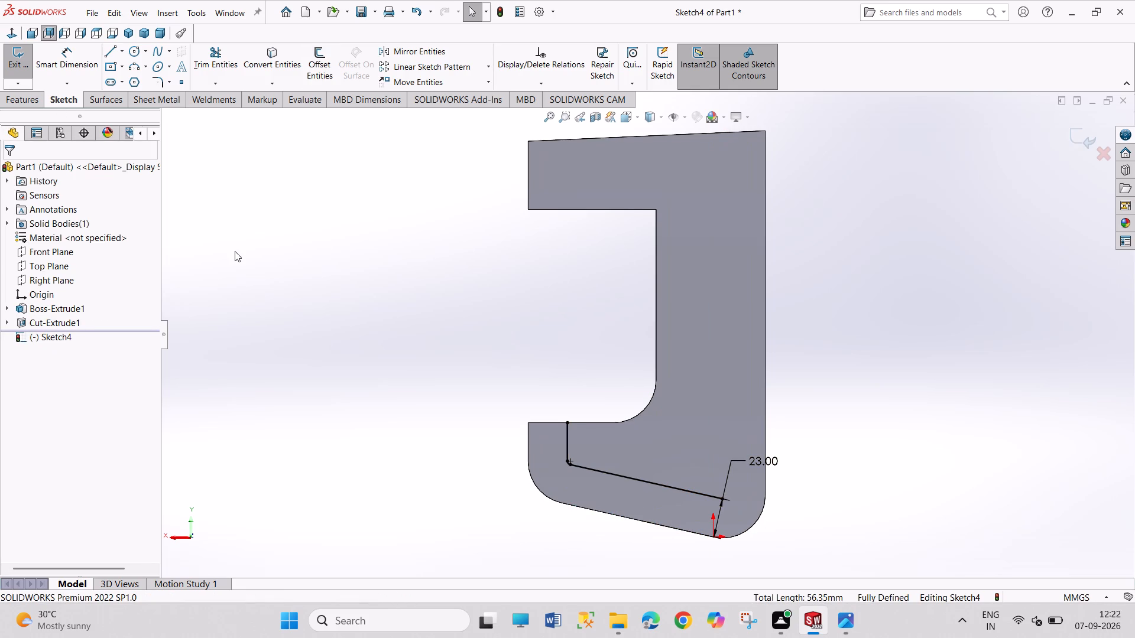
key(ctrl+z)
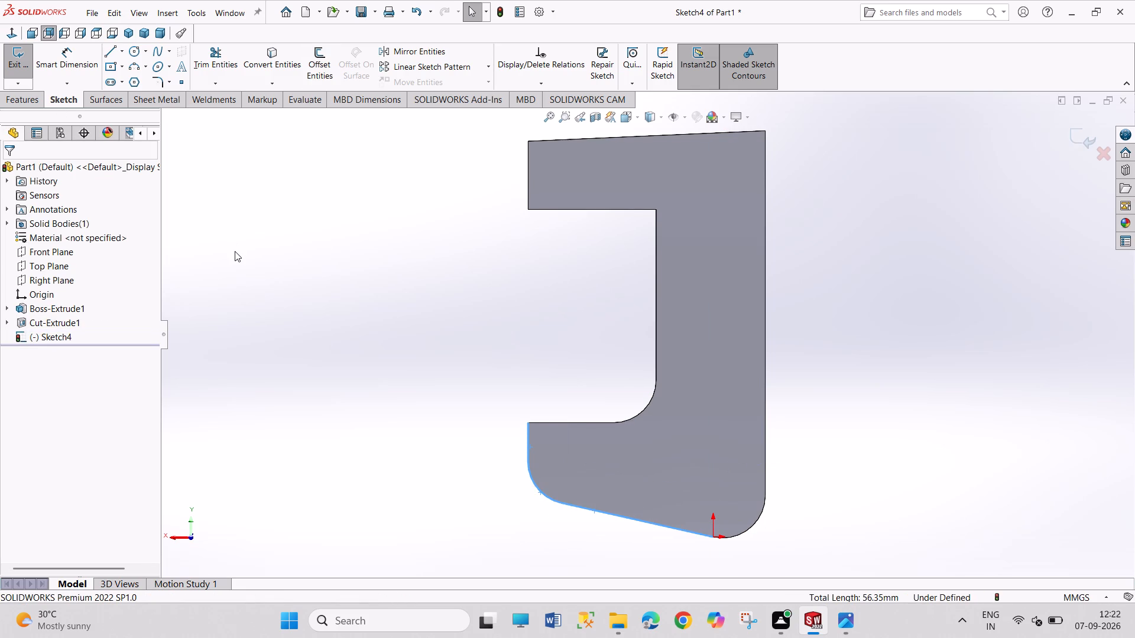
Offset the entire C-shaped outline of the back face 8 mm inward with the direction reversed, and exit the sketch.
click(307, 80)
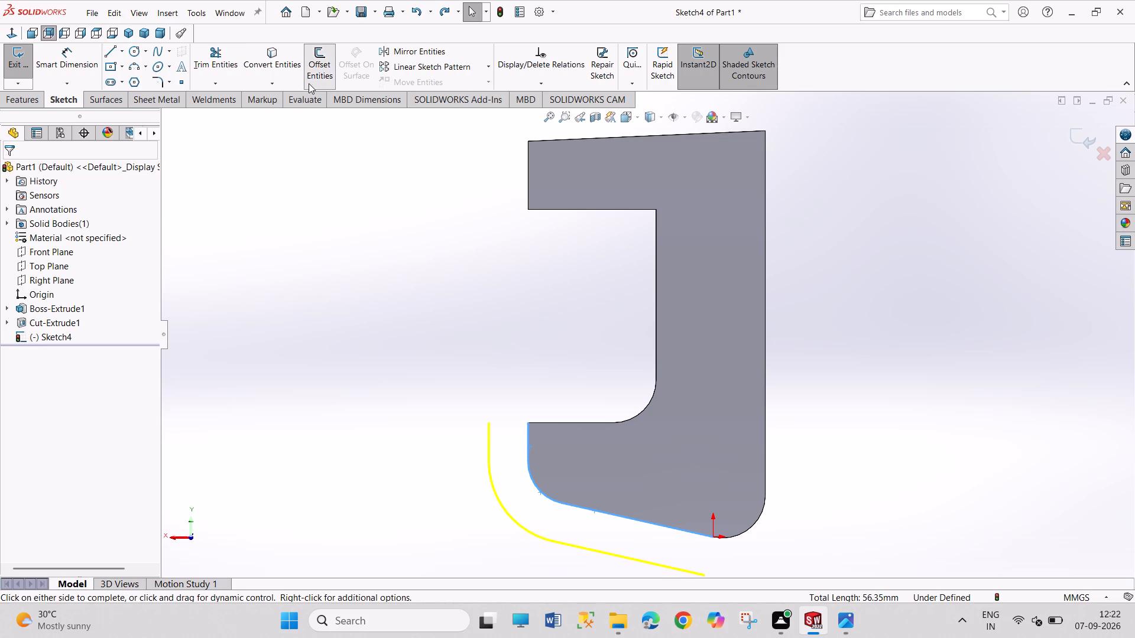
click(33, 248)
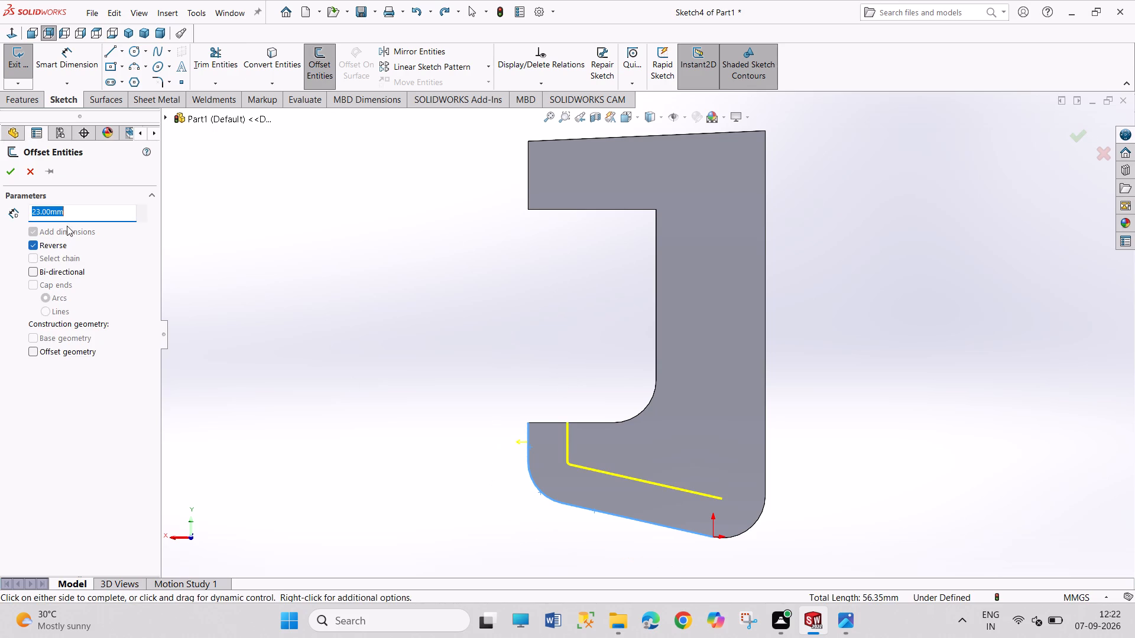
key(8)
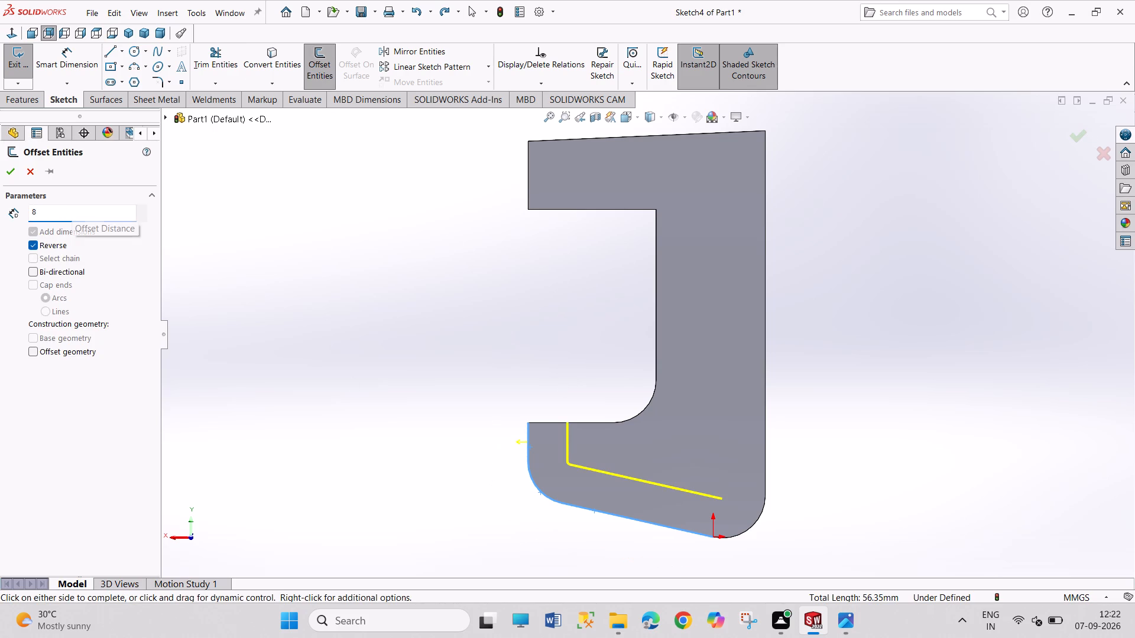
click(754, 526)
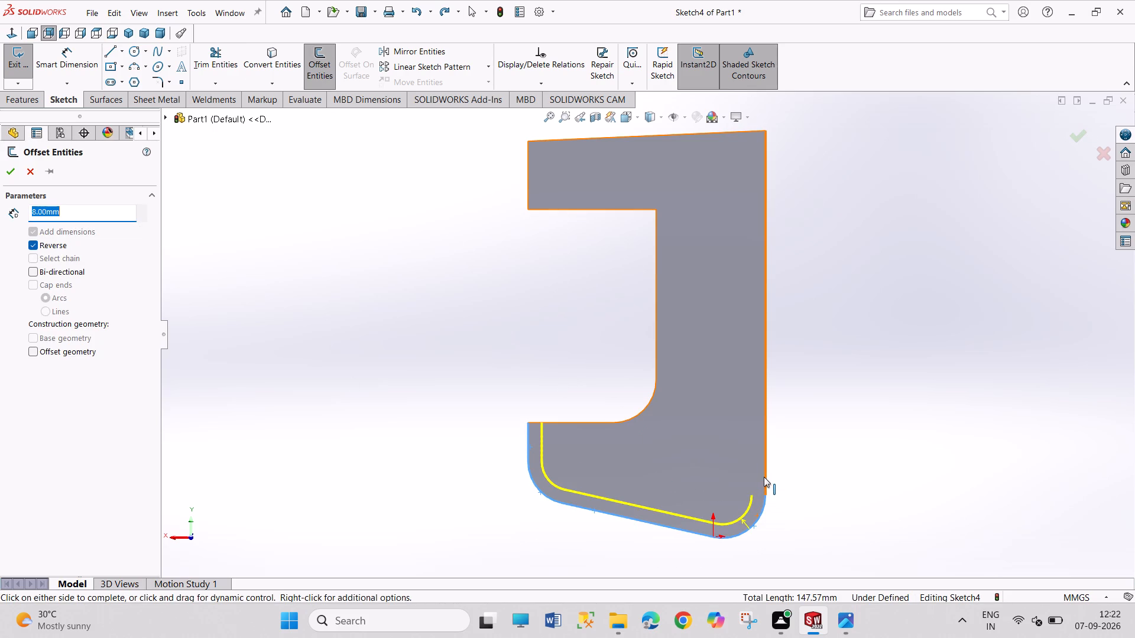
click(764, 477)
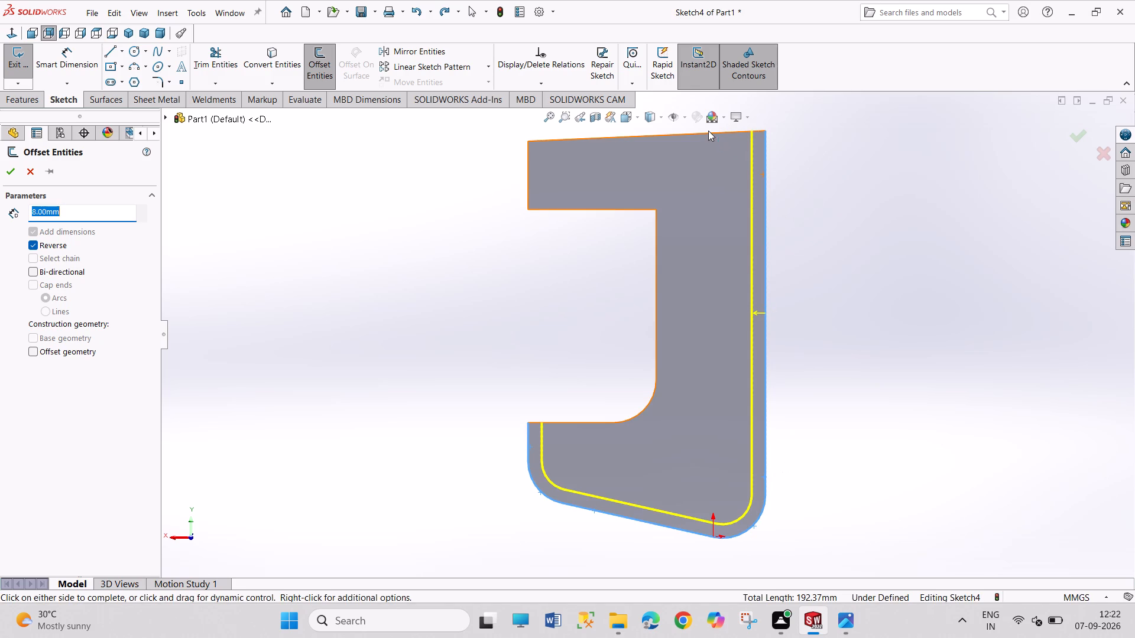
click(707, 134)
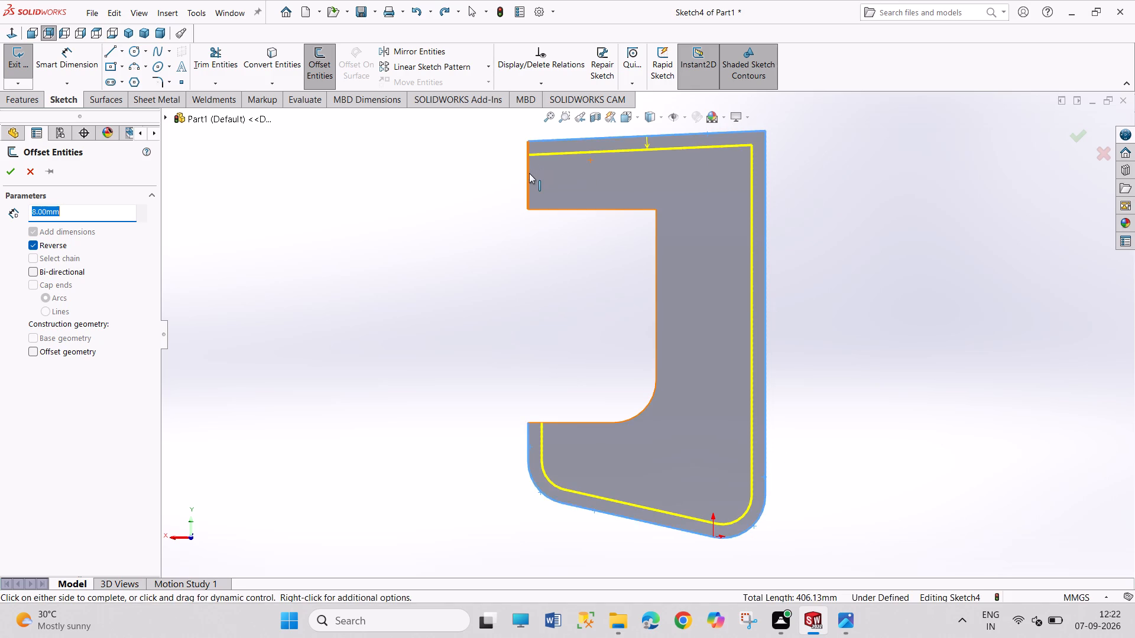
click(529, 177)
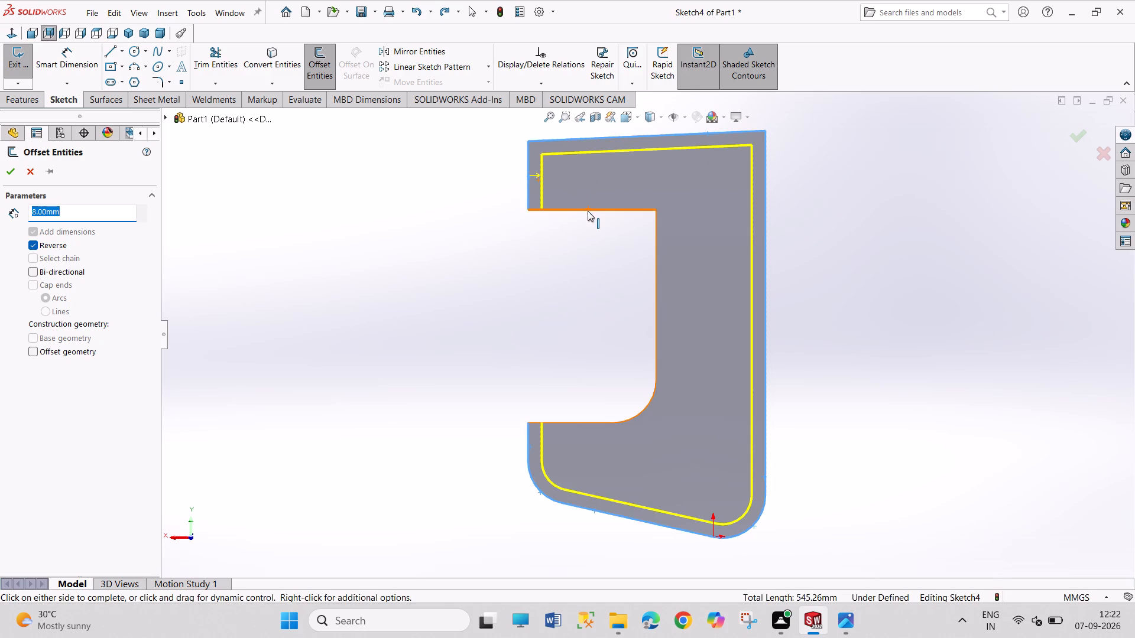
click(588, 211)
click(656, 283)
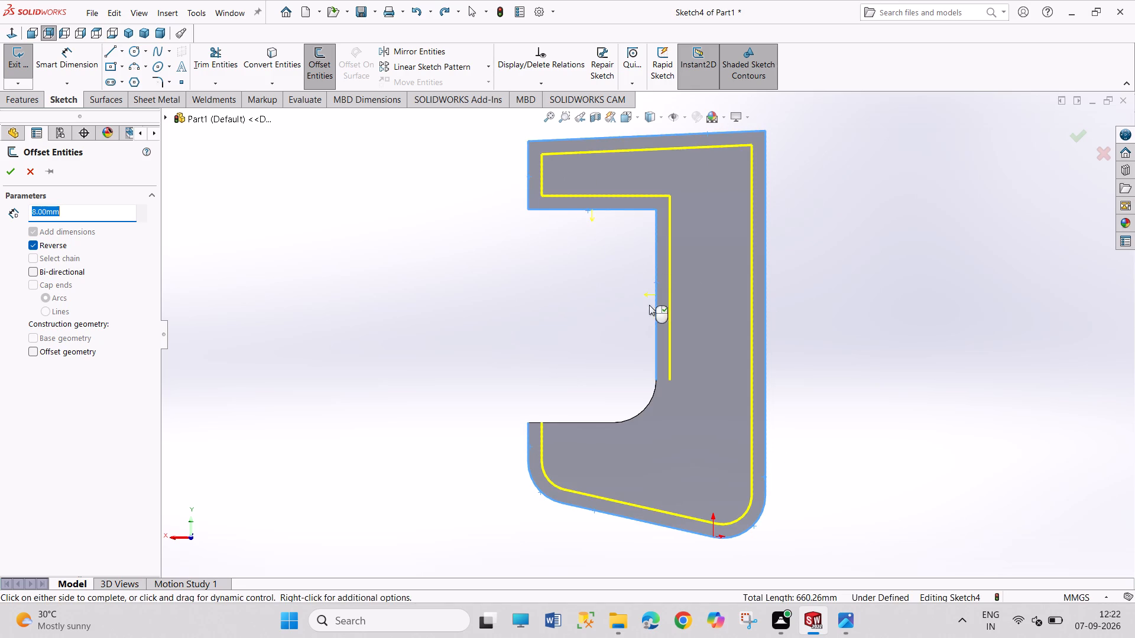
click(649, 402)
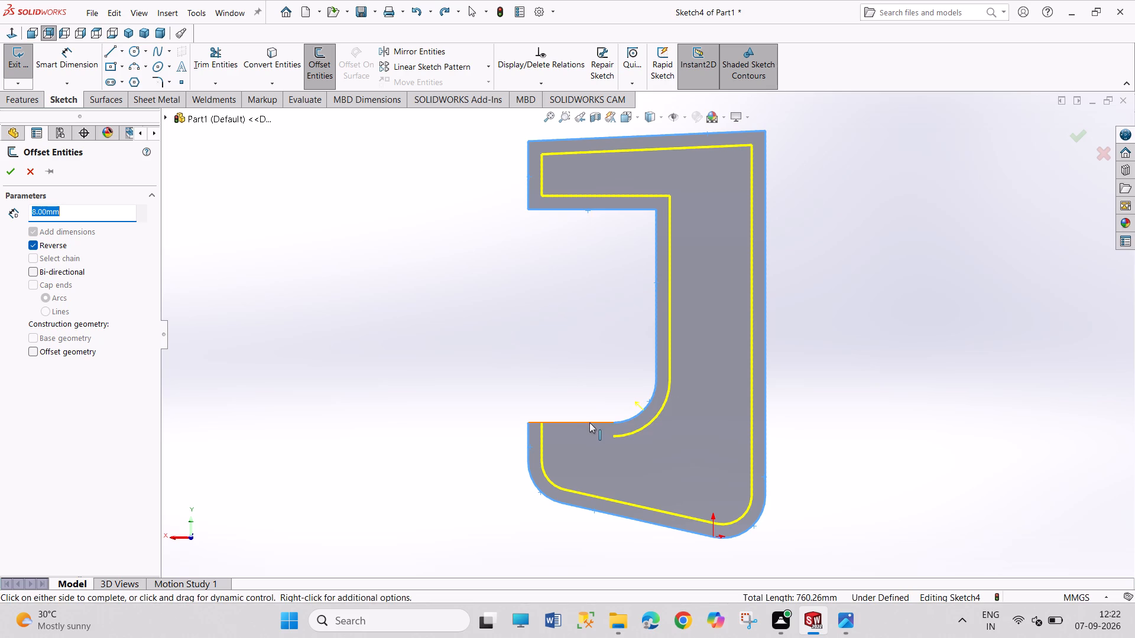
click(589, 424)
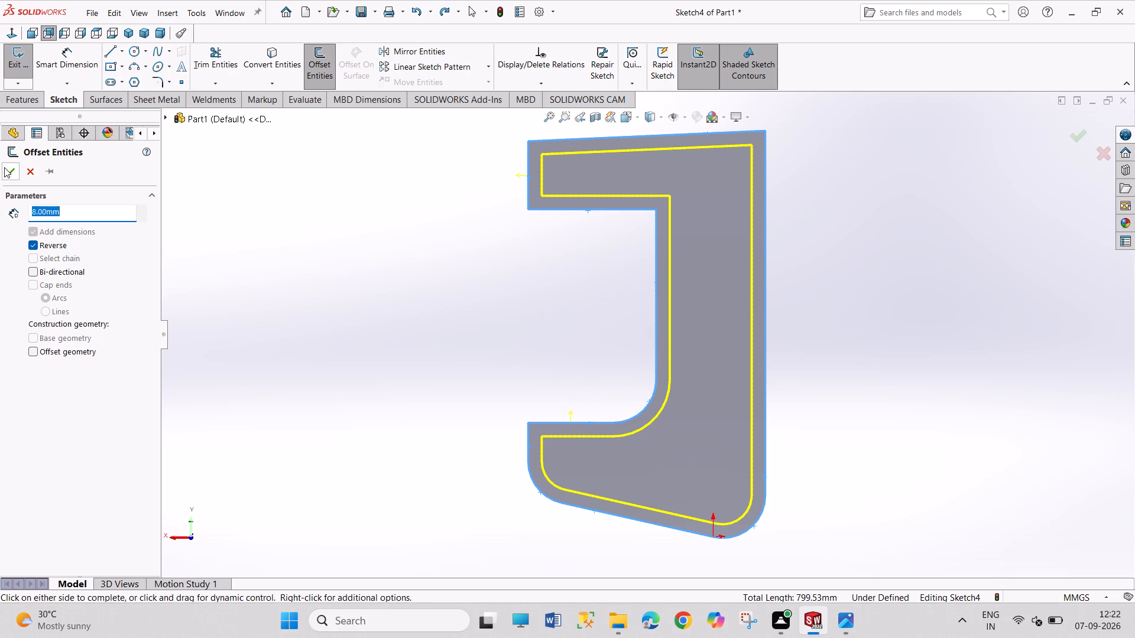
click(7, 173)
click(20, 61)
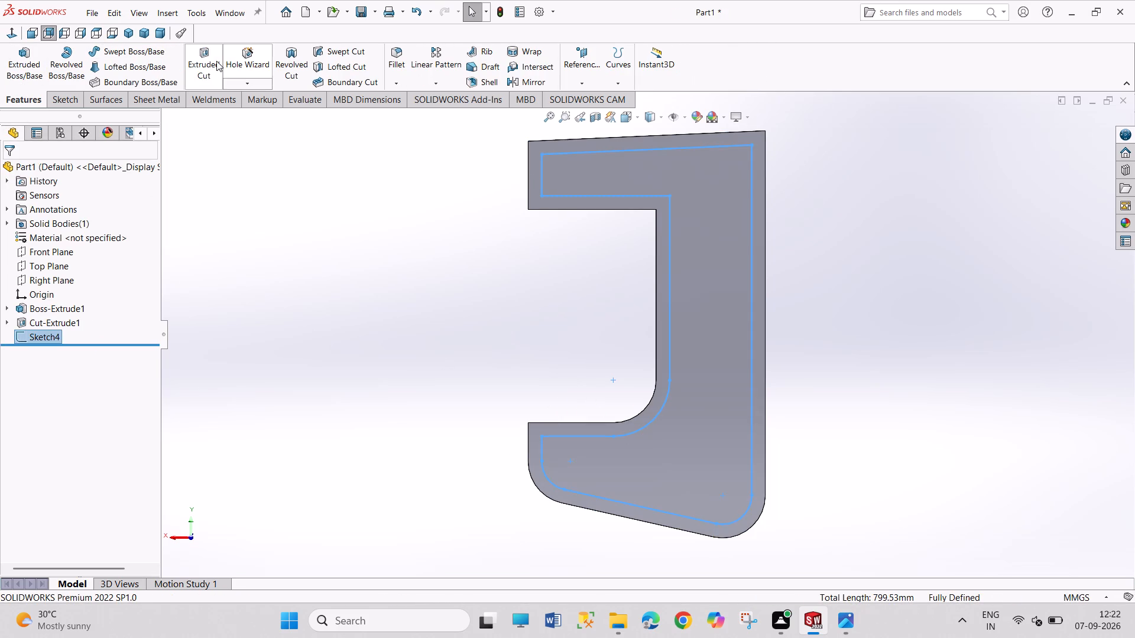
Cut-extrude the back face's inner offset profile with a Blind depth of 18.5 mm.
click(216, 61)
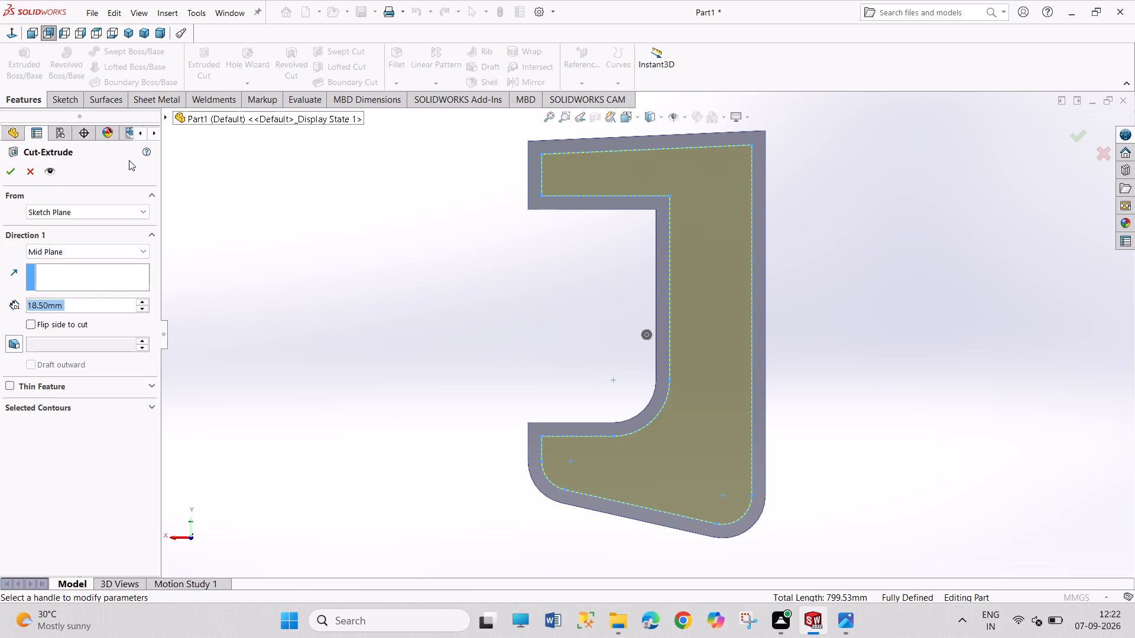
click(96, 250)
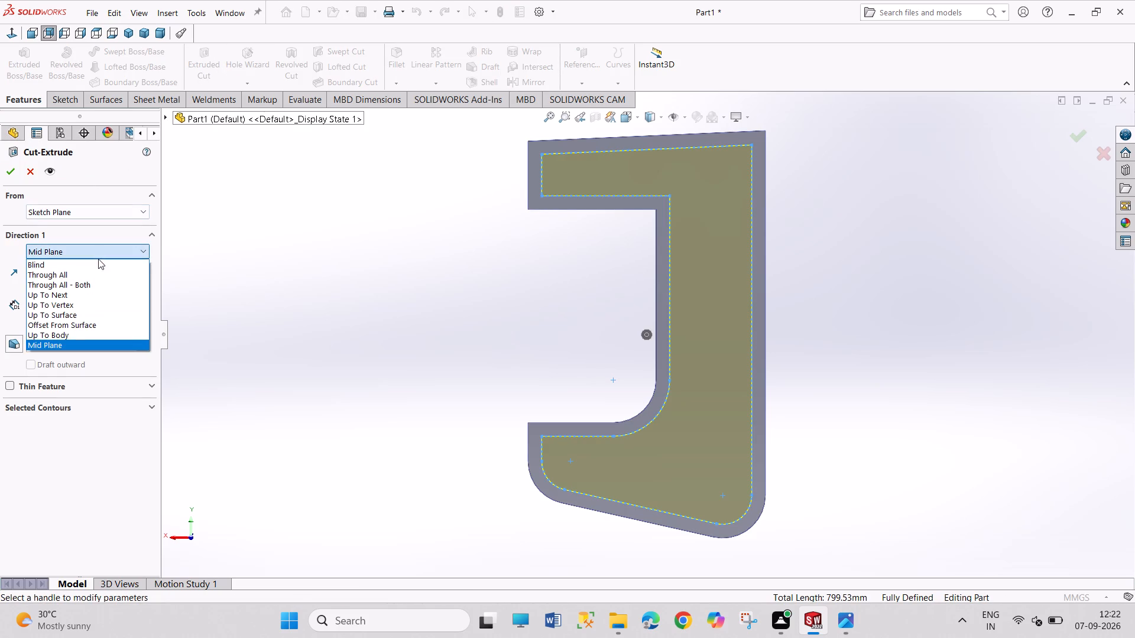
click(98, 267)
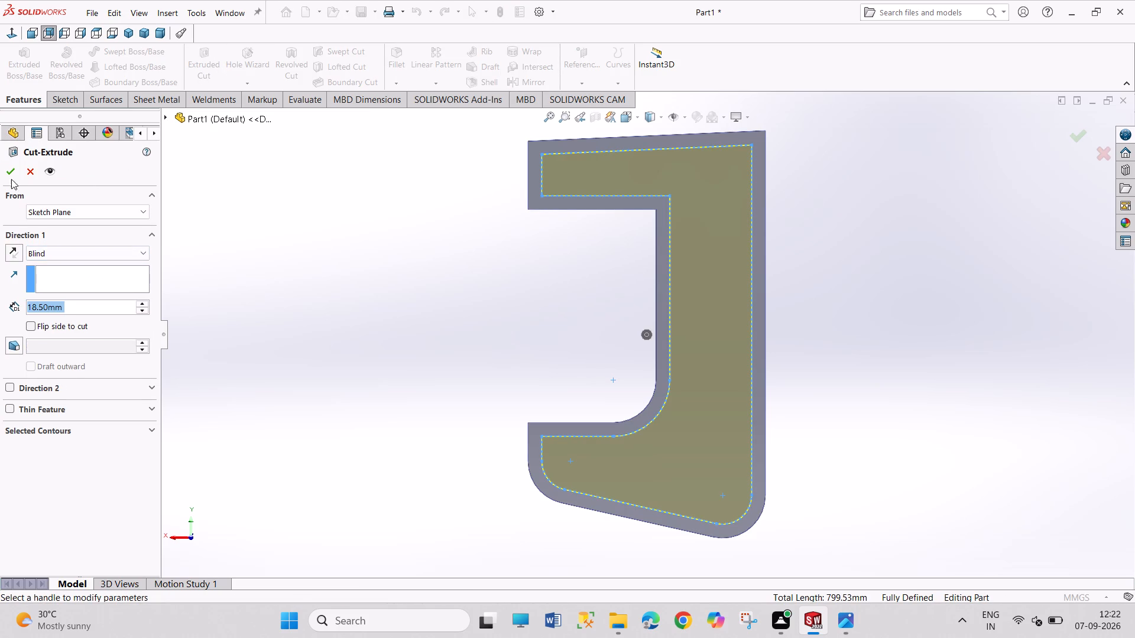
click(11, 172)
drag(329, 261, 451, 310)
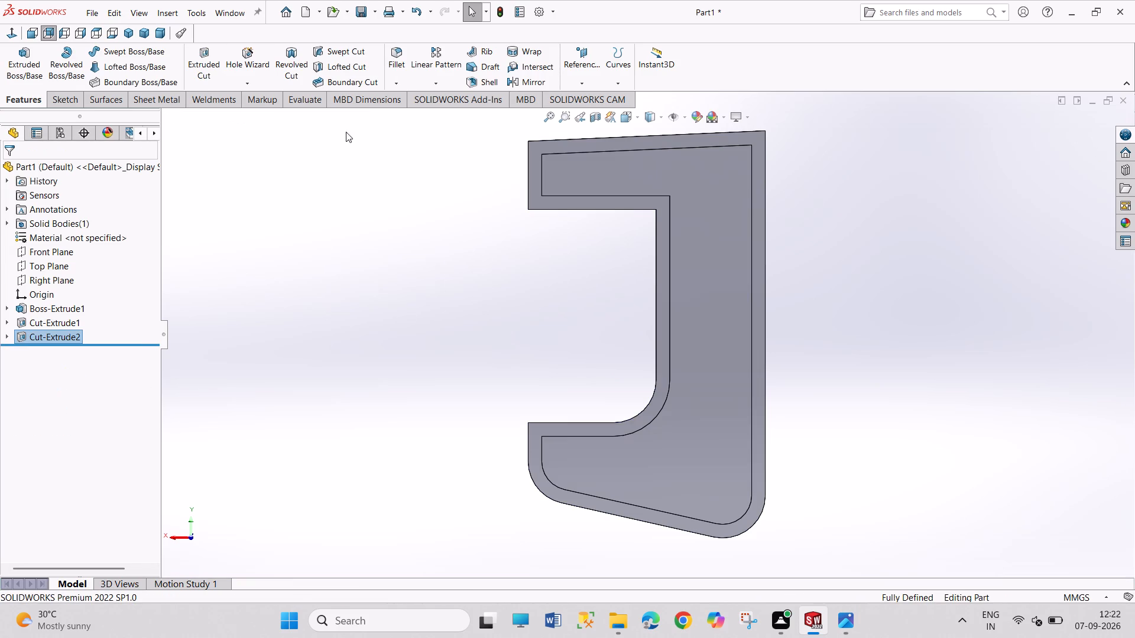
Edit the front-face recess Cut-Extrude1 and change its end condition to Blind.
click(125, 32)
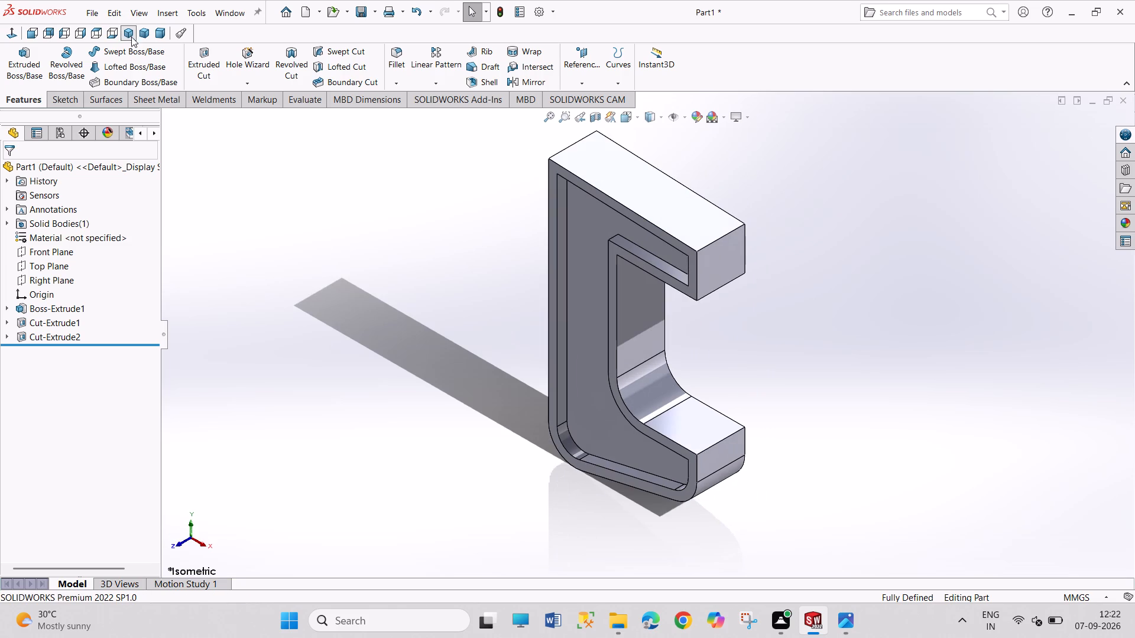
right_click(57, 321)
click(69, 288)
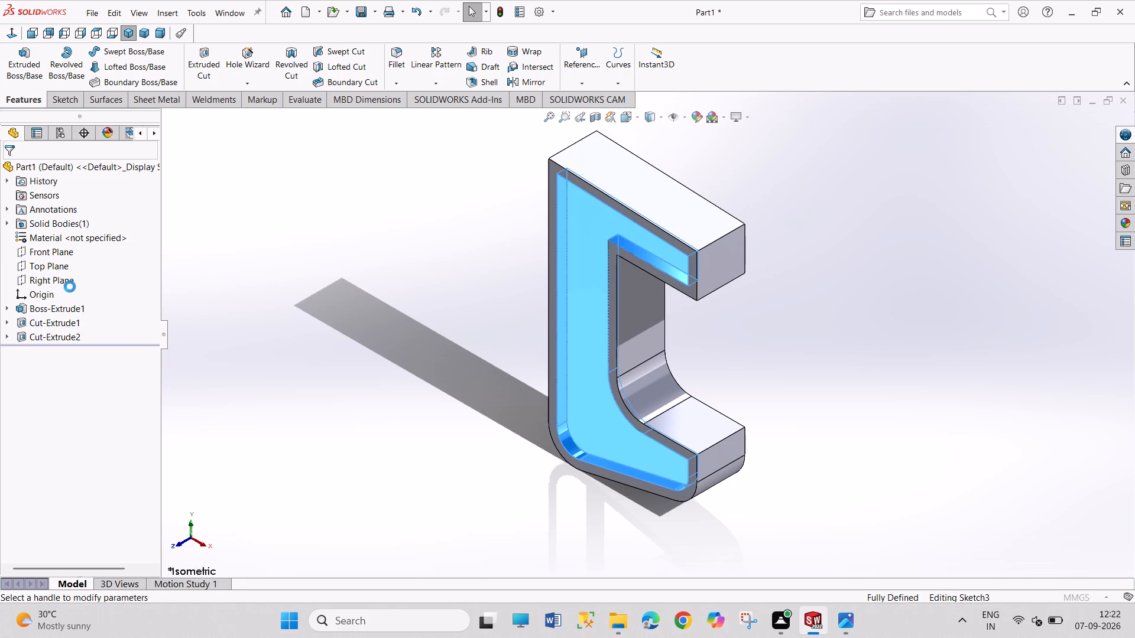
click(84, 248)
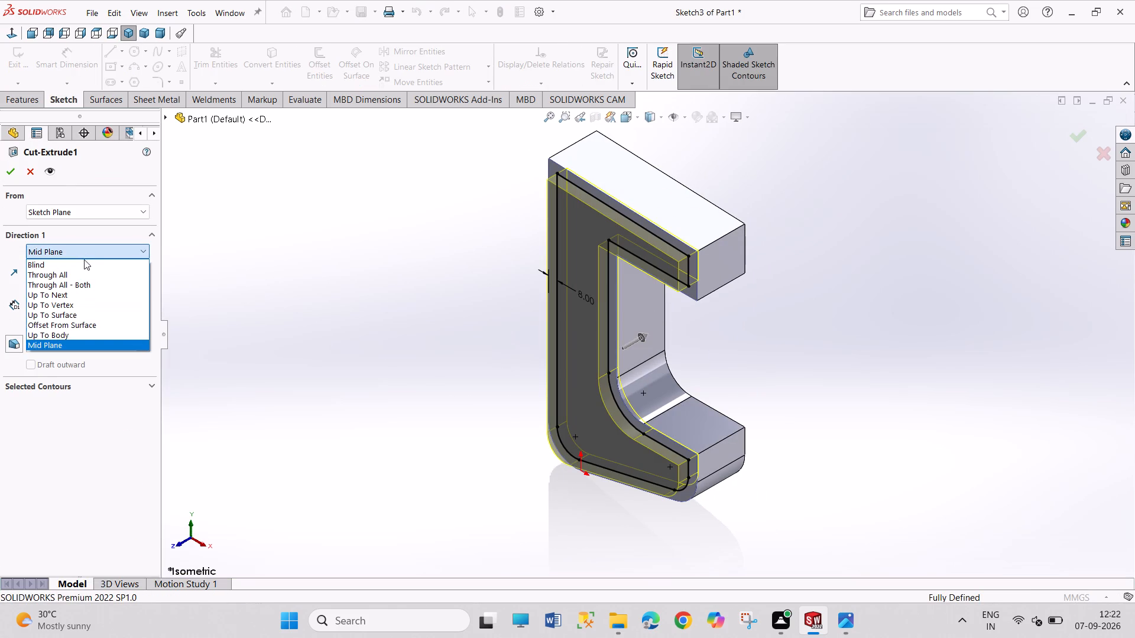
click(85, 261)
click(11, 177)
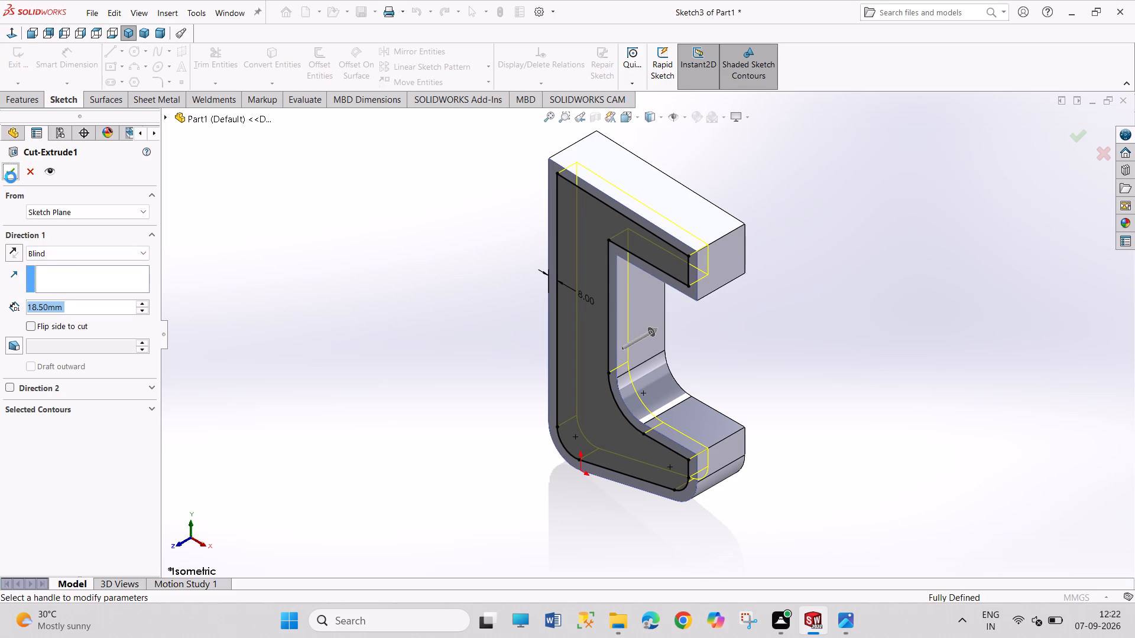
drag(367, 227, 426, 321)
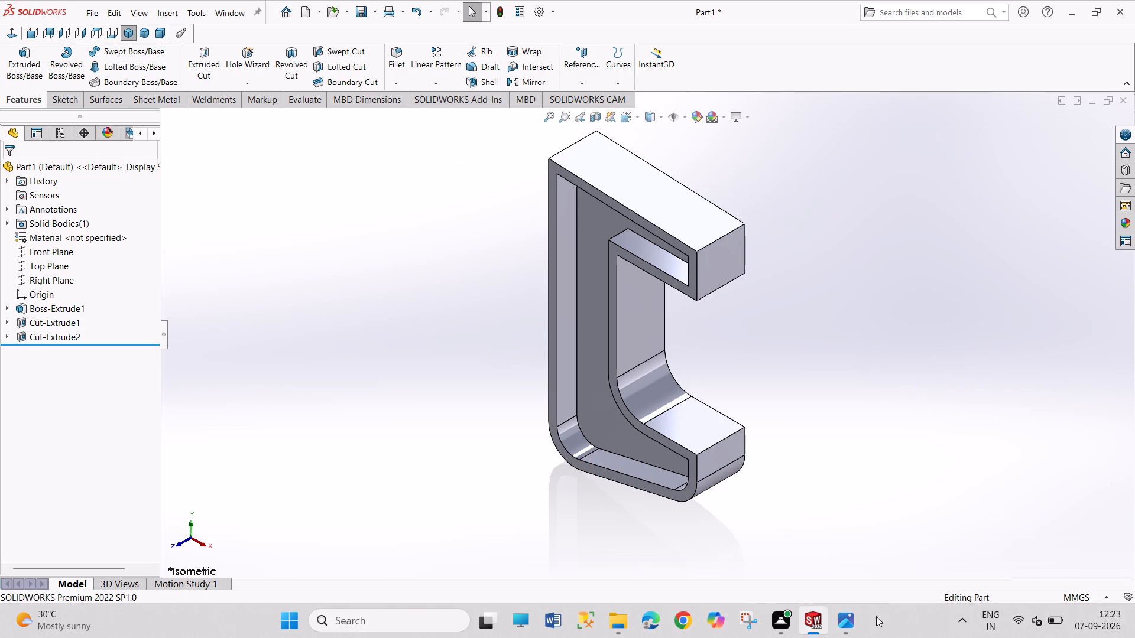
Set the depth of the front-face recess Cut-Extrude1 to 7.5 mm.
click(44, 317)
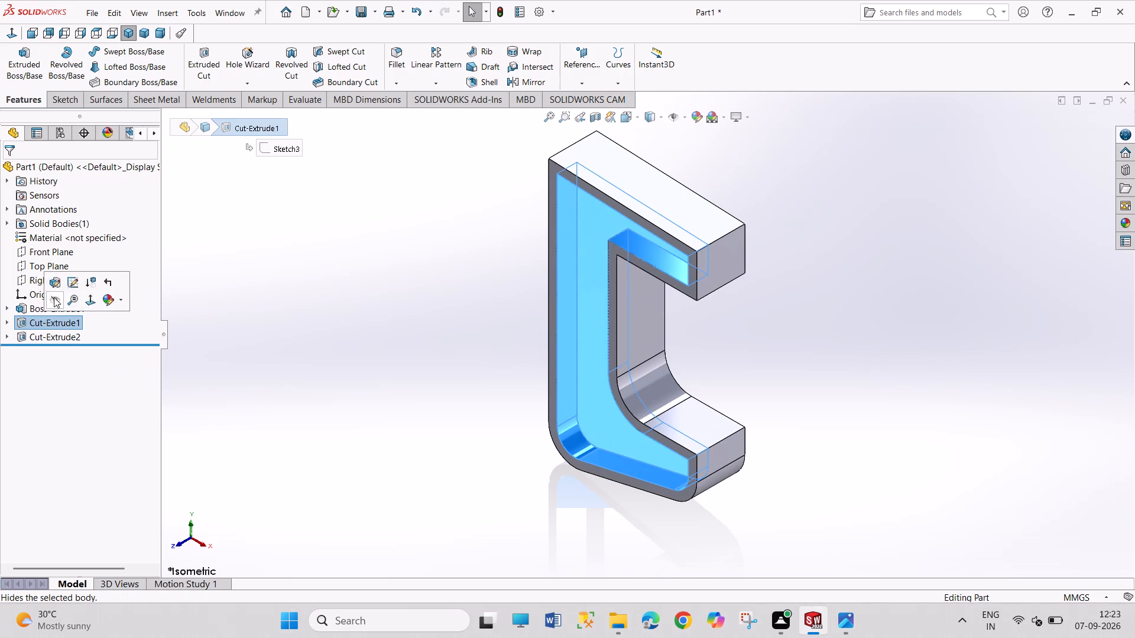
click(50, 281)
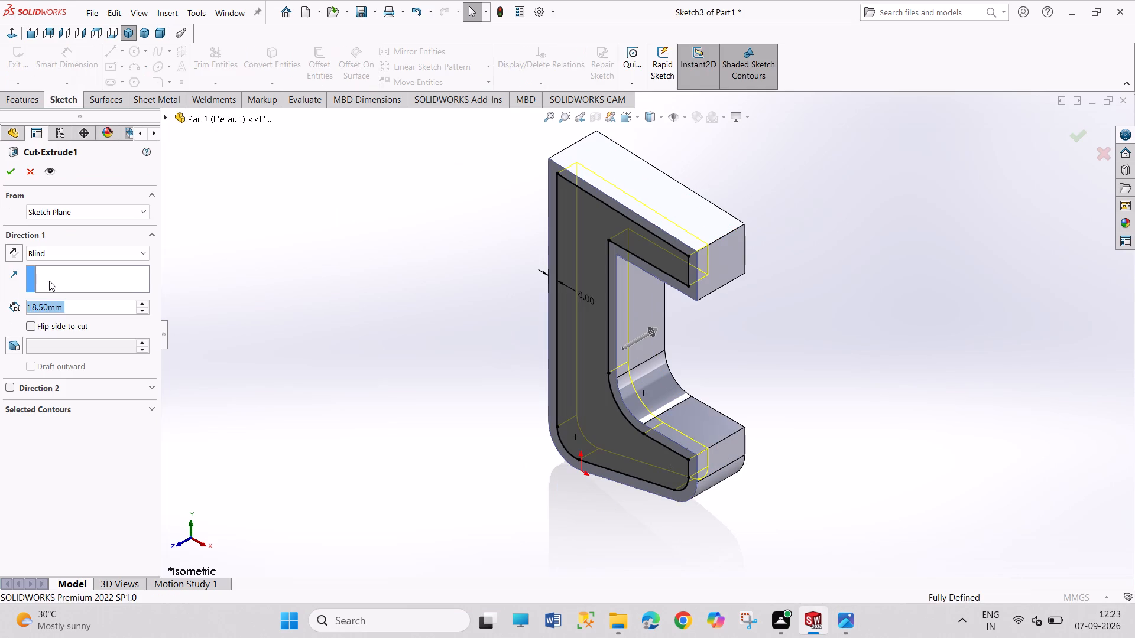
text(7.5)
key(Return)
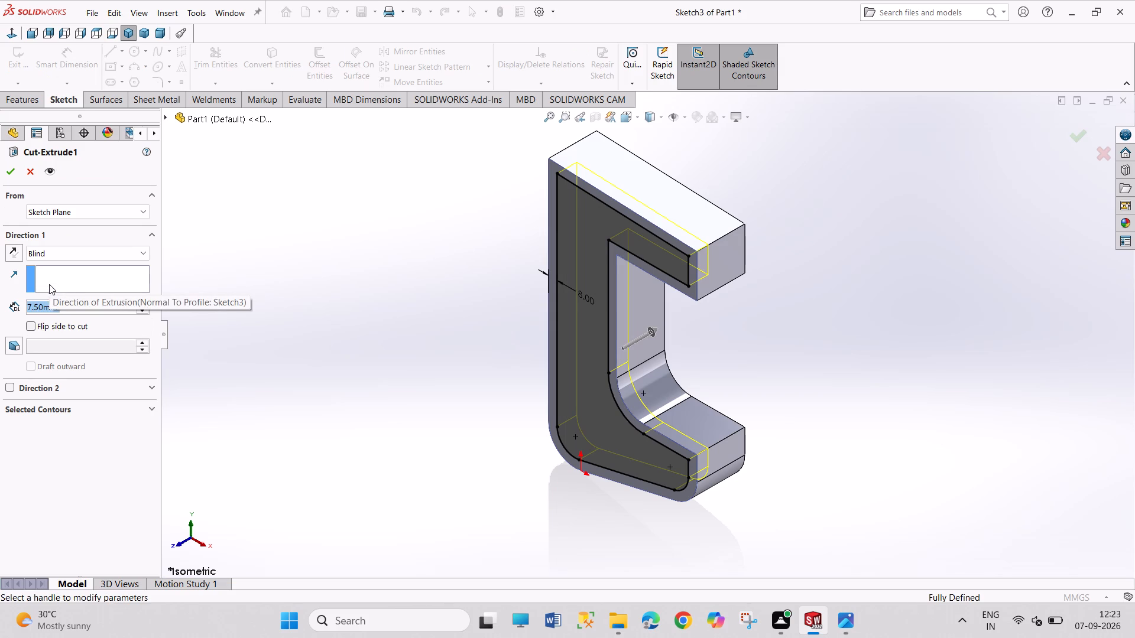
click(8, 167)
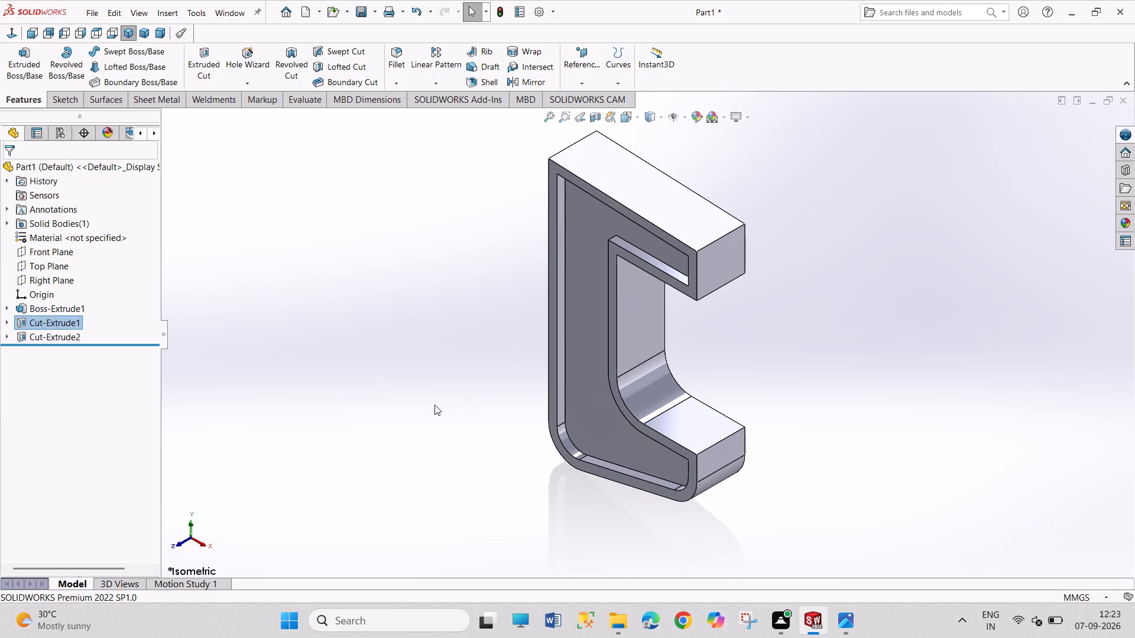
Set the depth of the back-face recess Cut-Extrude2 to 7.5 mm.
click(70, 334)
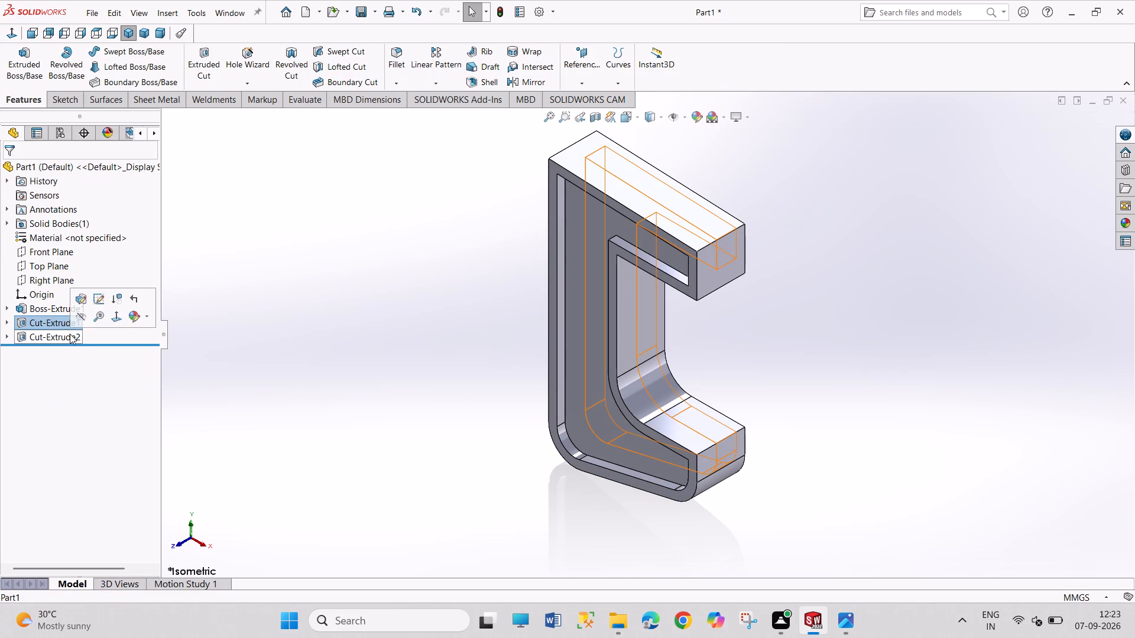
click(79, 297)
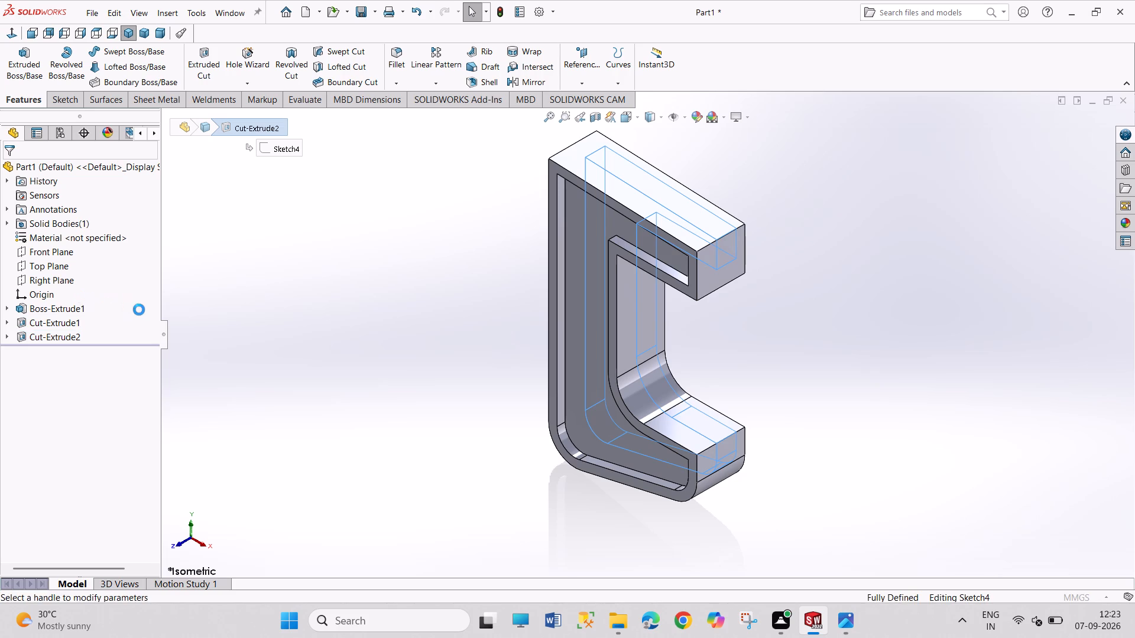
text(7.5)
key(Return)
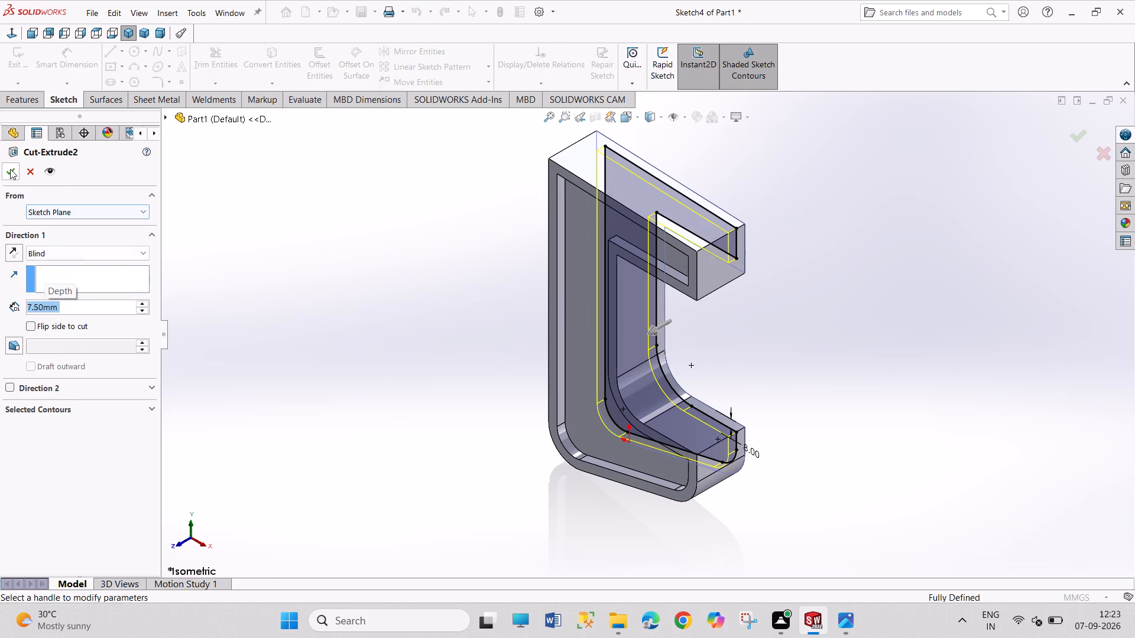
click(10, 169)
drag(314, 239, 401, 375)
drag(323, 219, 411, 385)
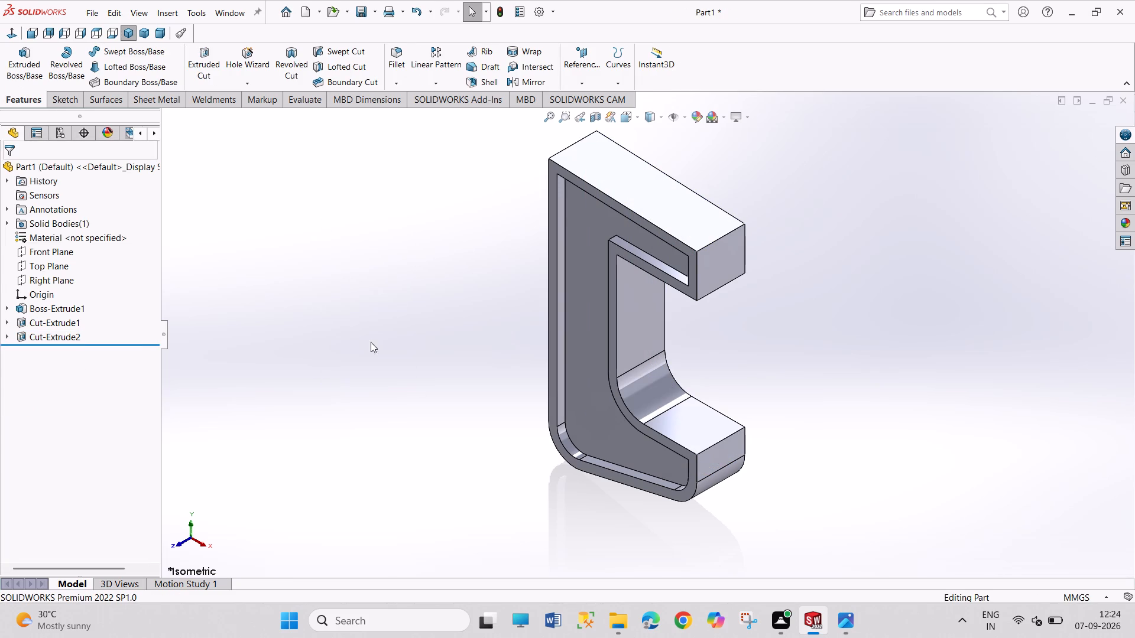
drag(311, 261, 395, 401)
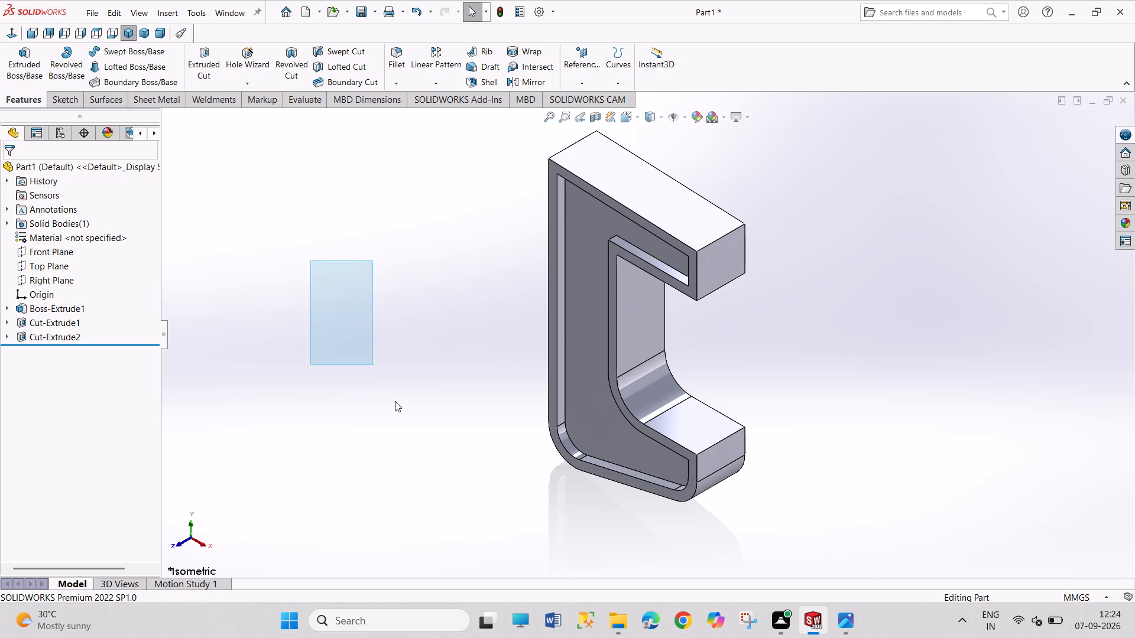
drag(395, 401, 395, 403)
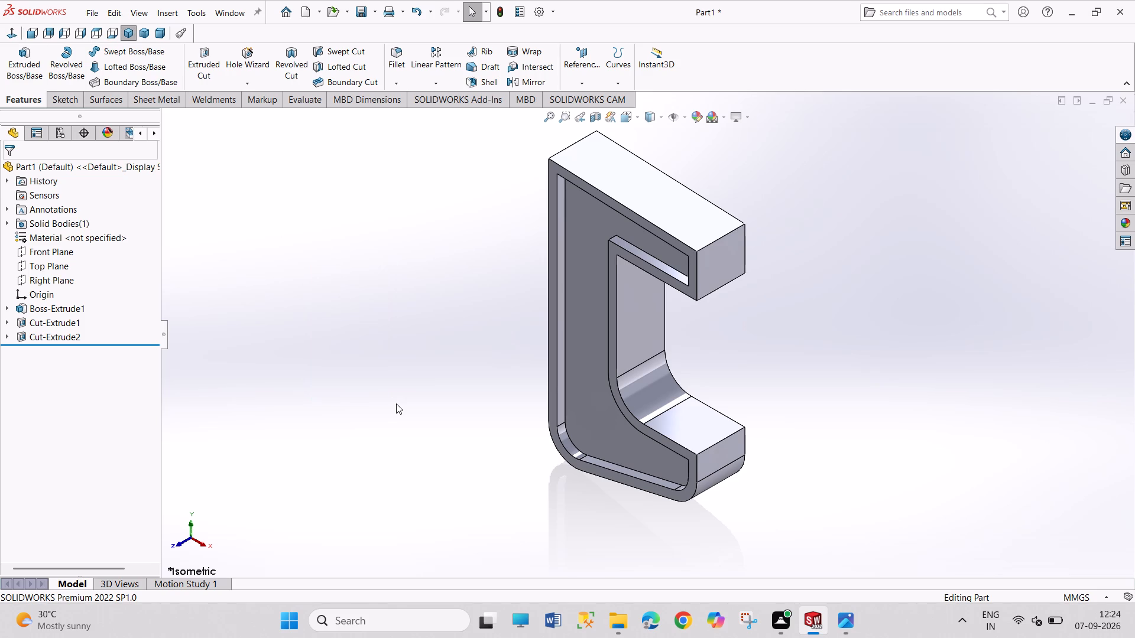
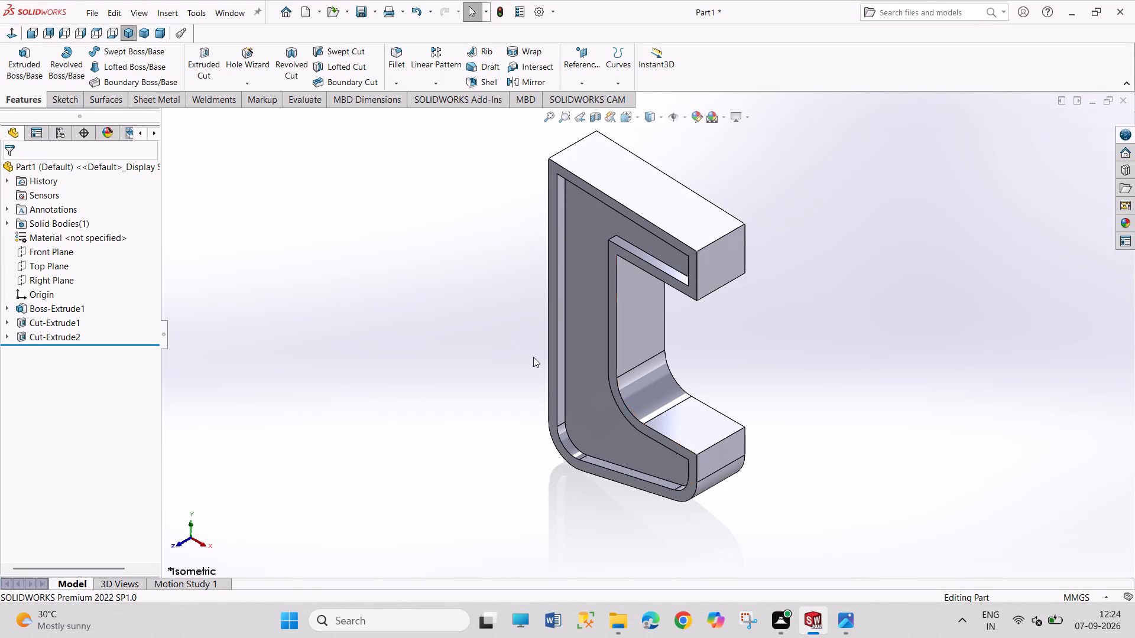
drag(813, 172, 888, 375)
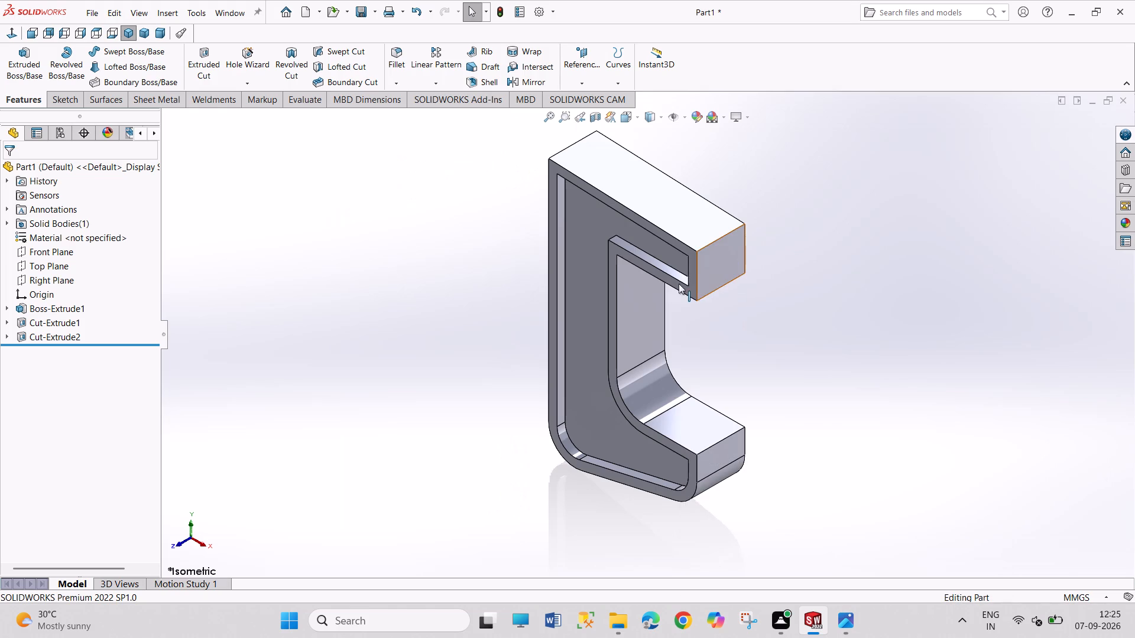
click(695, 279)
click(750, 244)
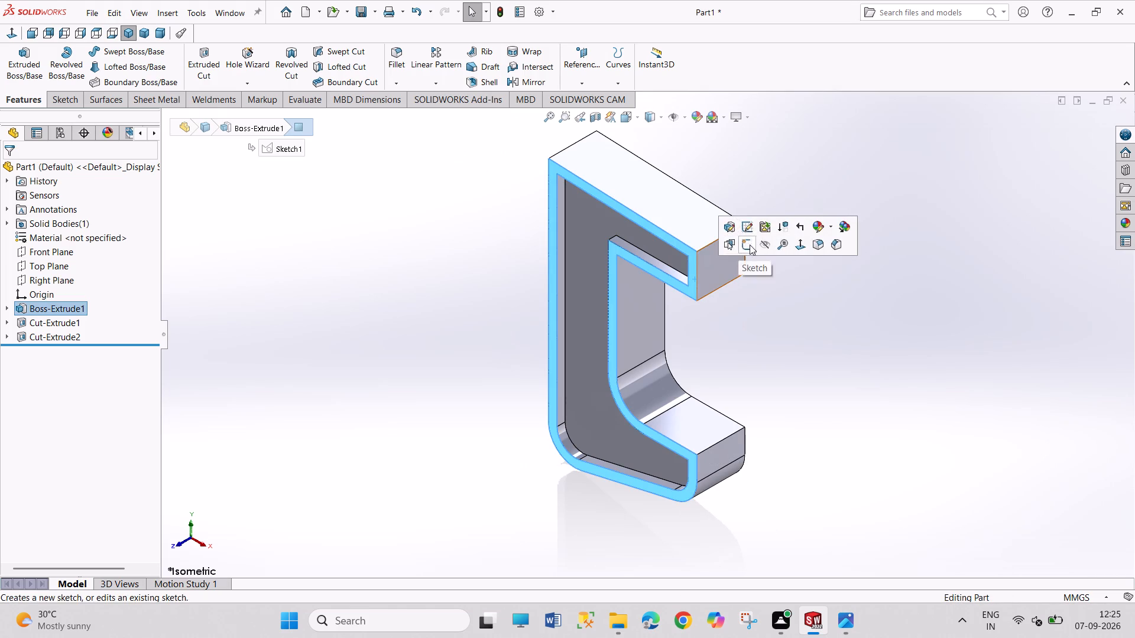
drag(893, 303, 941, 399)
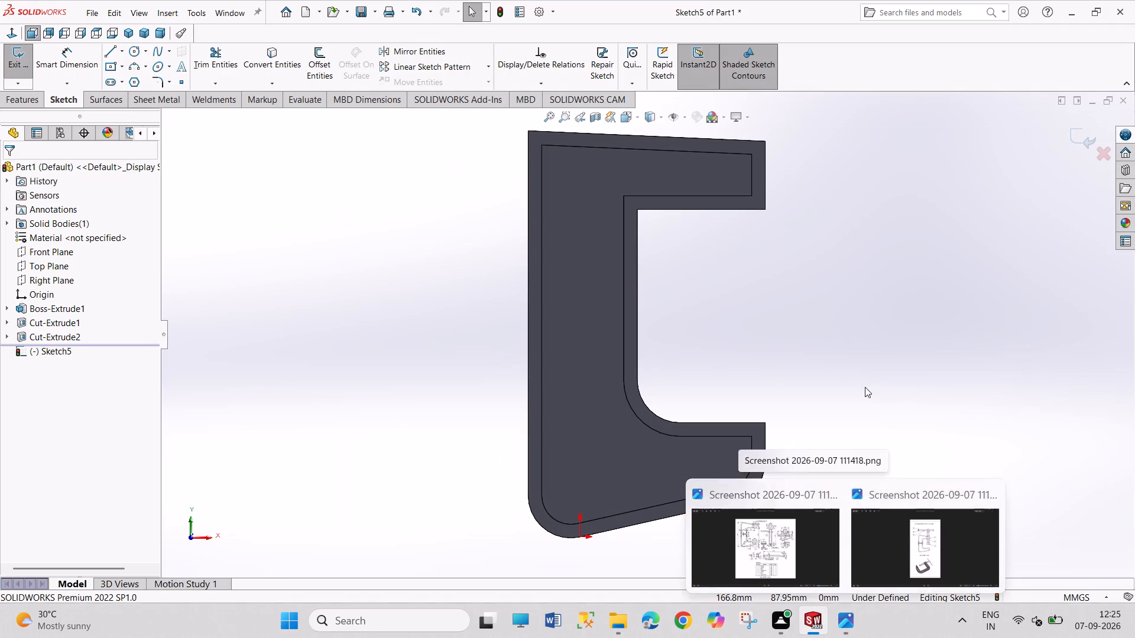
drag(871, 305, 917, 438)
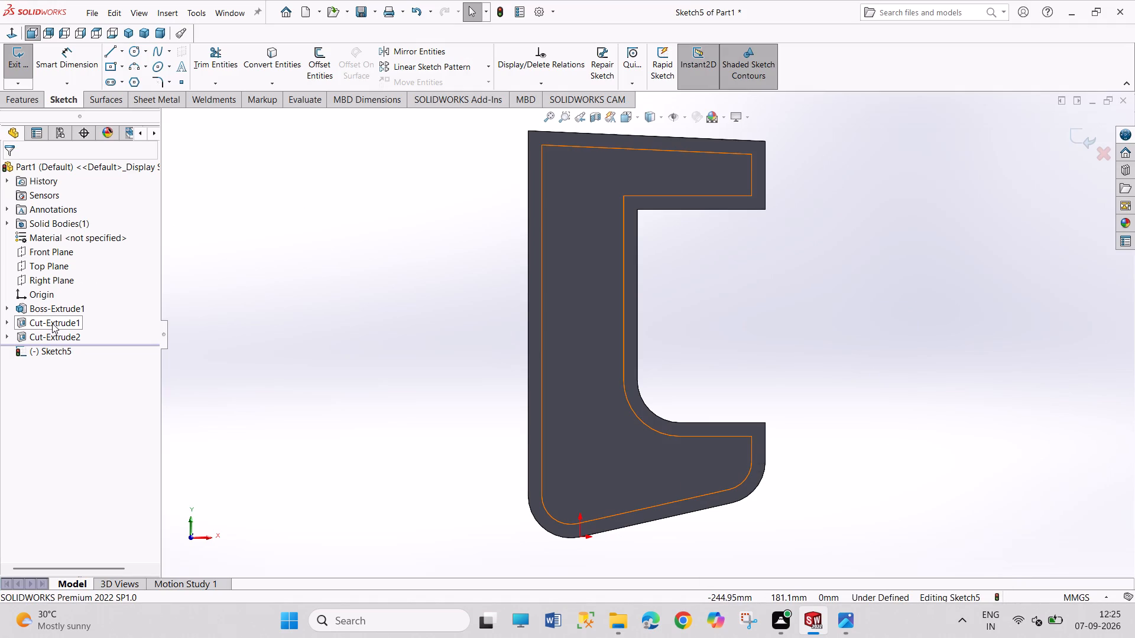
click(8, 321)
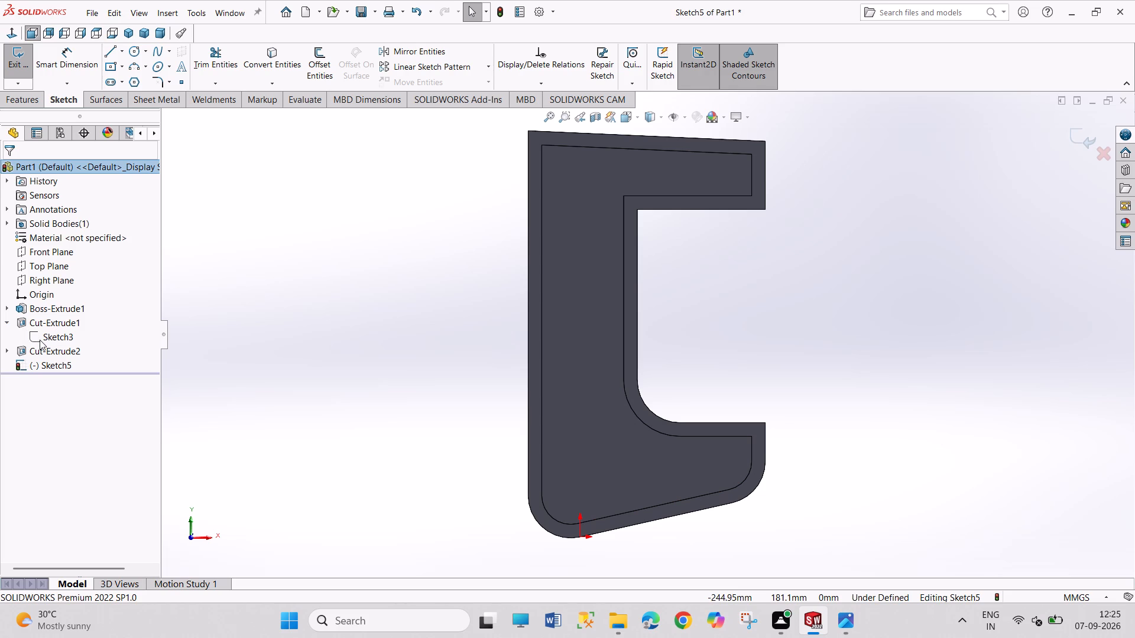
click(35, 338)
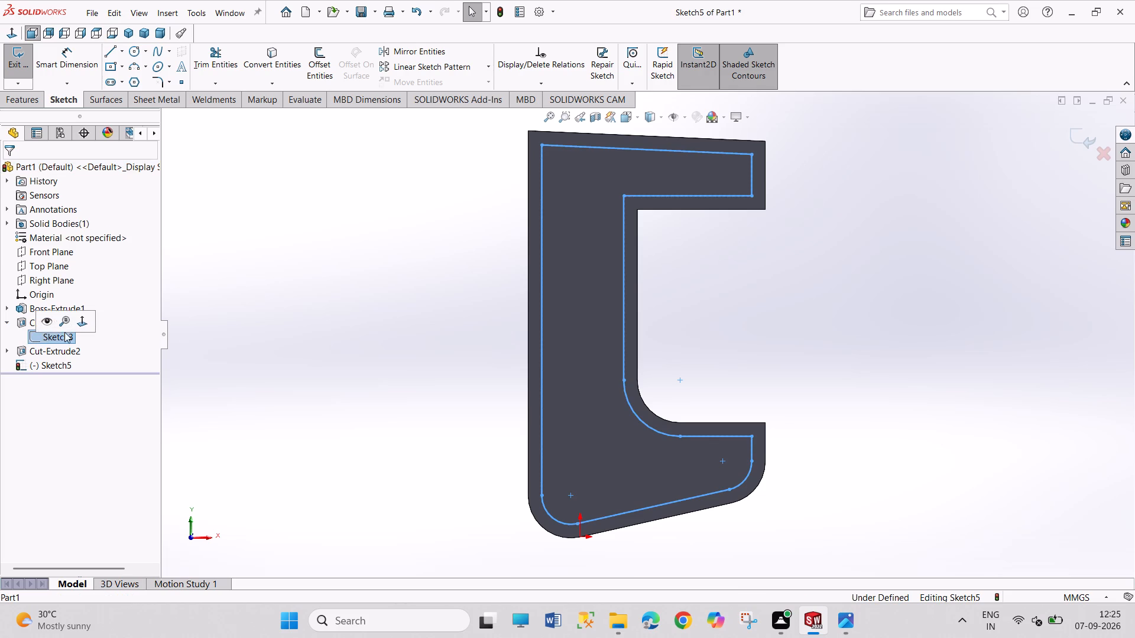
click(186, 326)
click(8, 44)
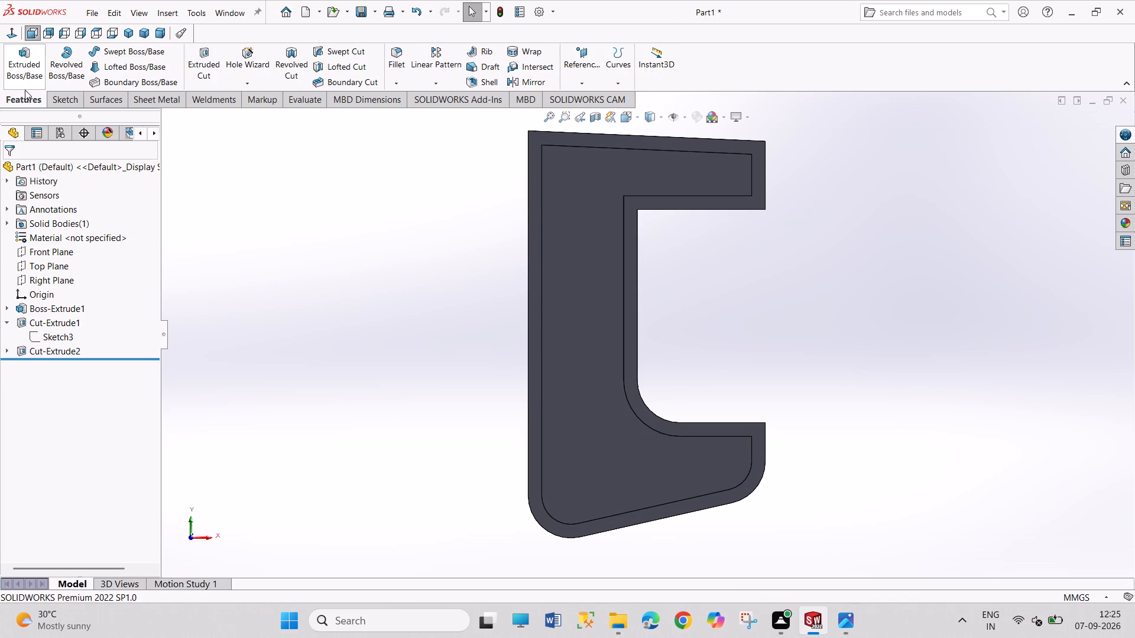
Edit the front-face recess sketch Sketch3 and draw a three-point arc of about 13.5 mm radius across the upper arm's free end.
click(56, 333)
click(68, 299)
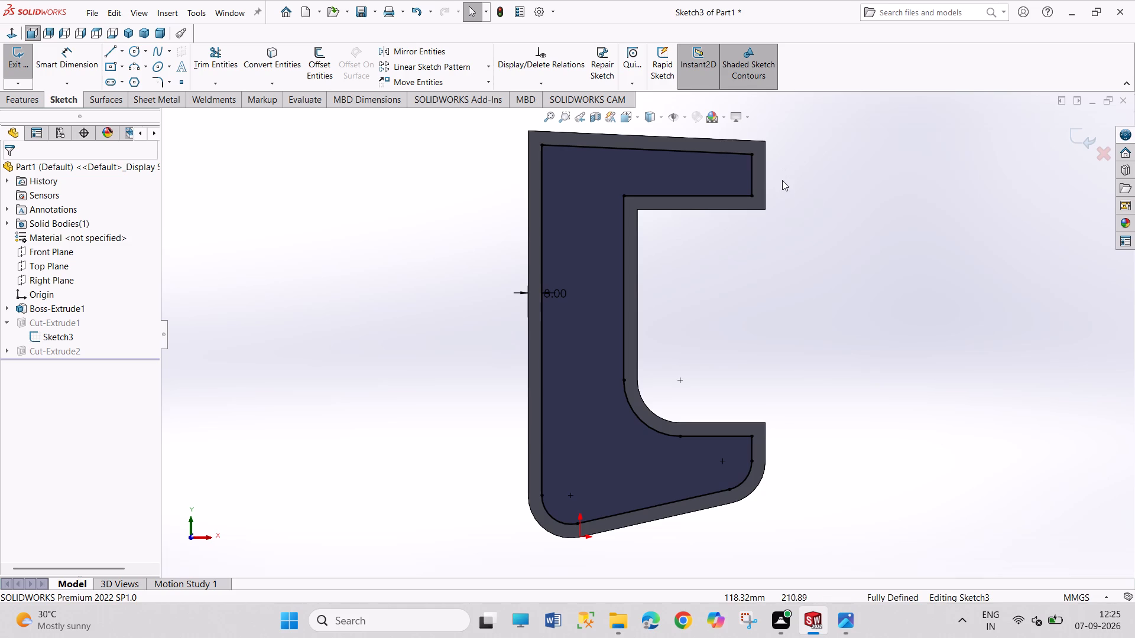
drag(753, 178, 735, 179)
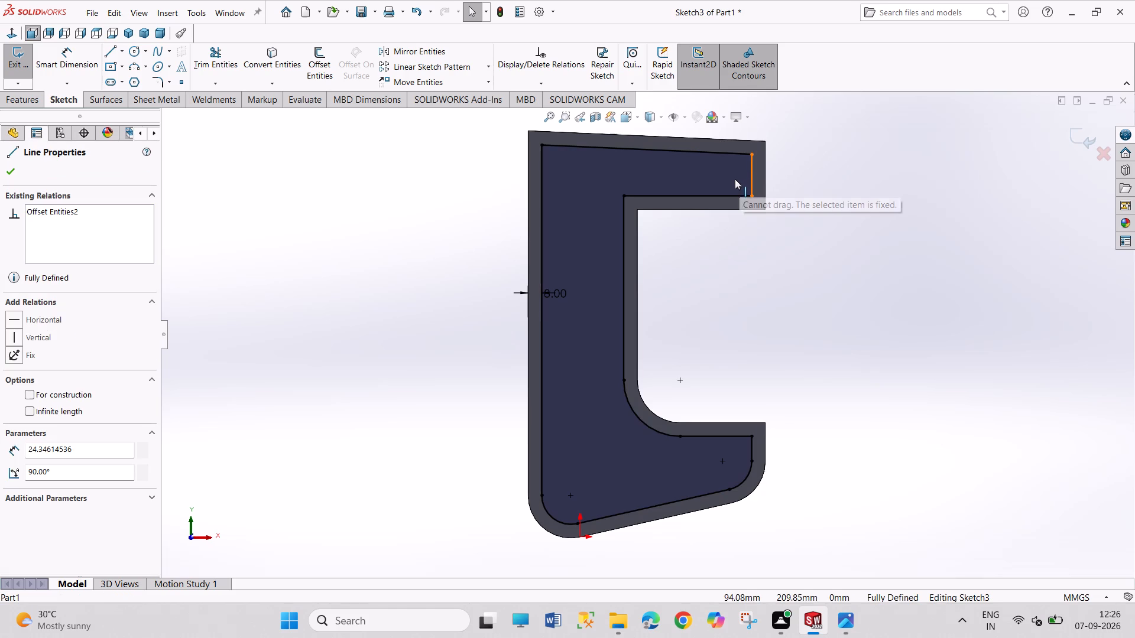
drag(735, 179, 729, 178)
drag(810, 287, 824, 321)
drag(797, 275, 815, 318)
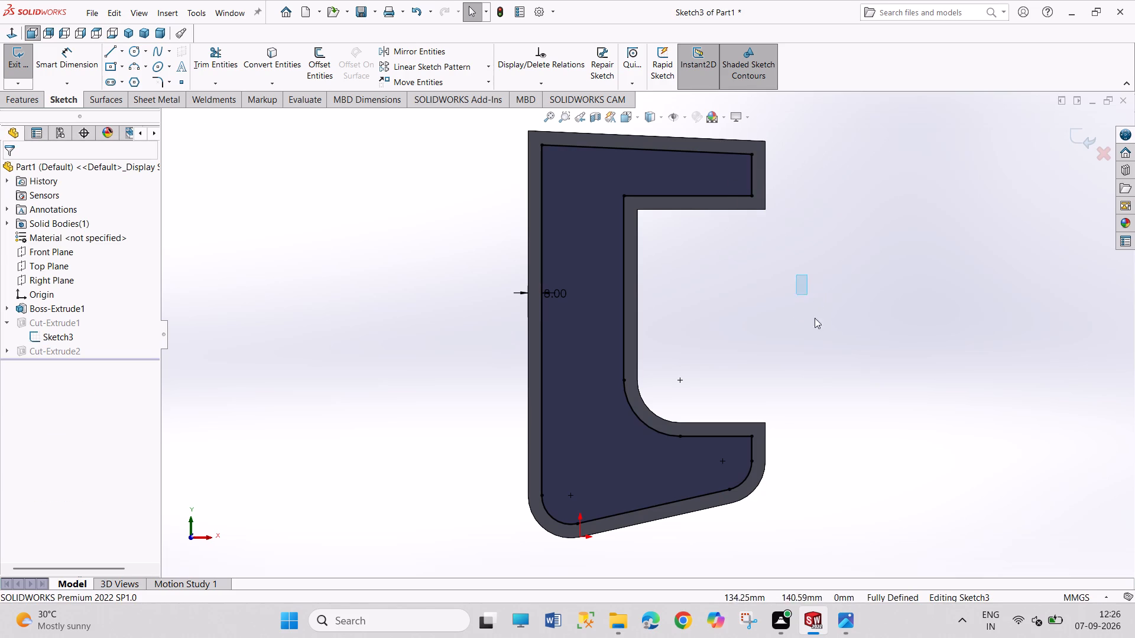
drag(815, 318, 820, 348)
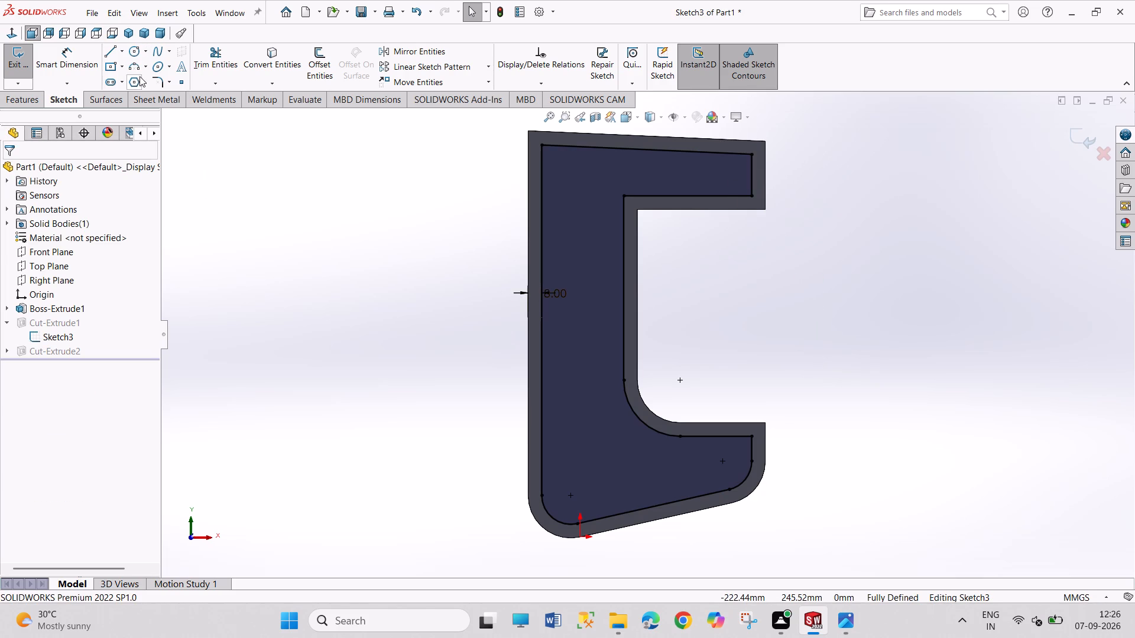
click(138, 61)
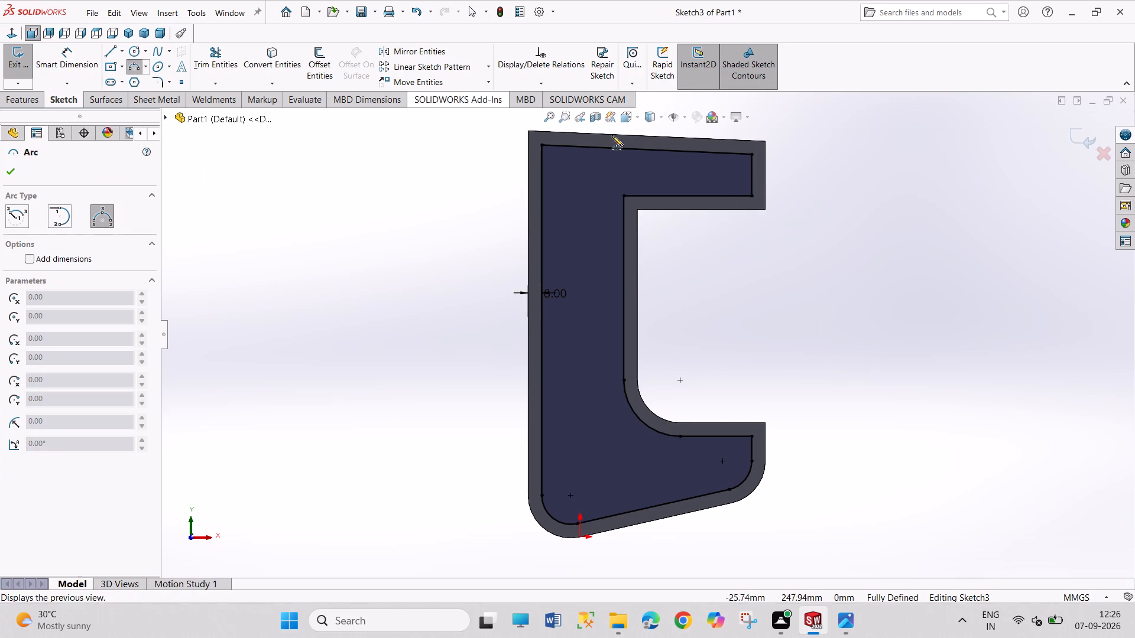
click(719, 154)
click(724, 196)
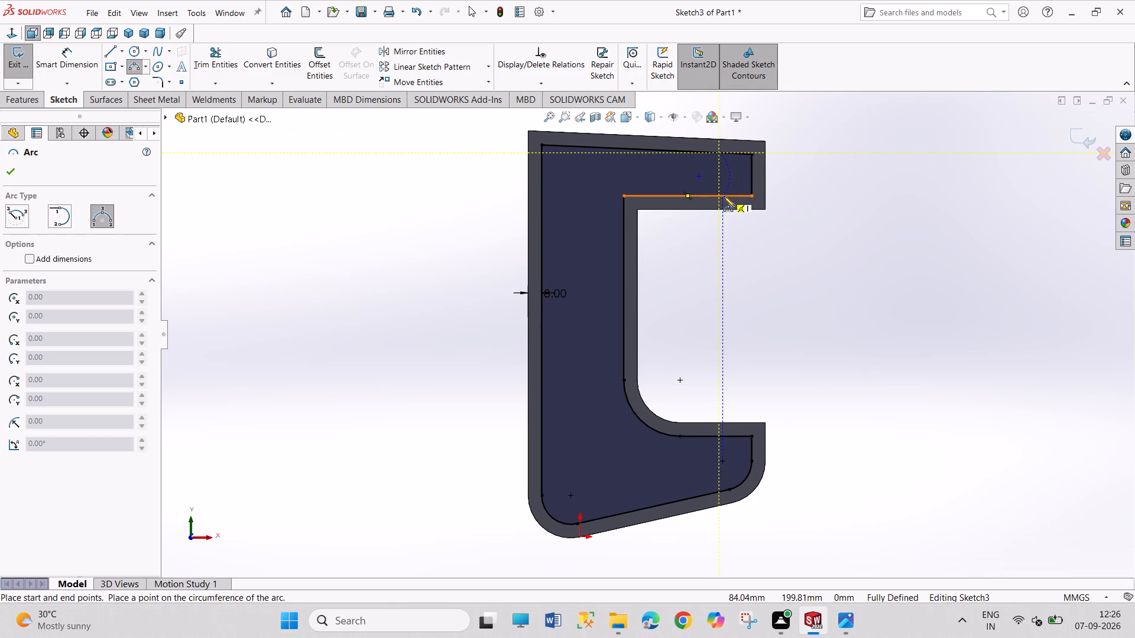
click(751, 180)
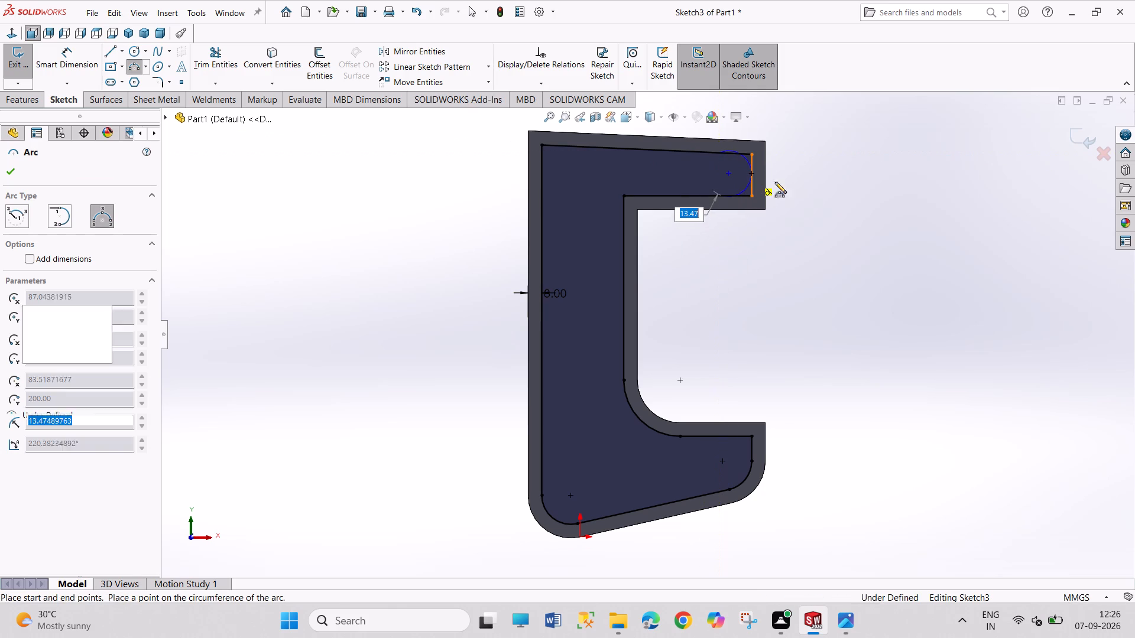
right_click(829, 182)
click(835, 190)
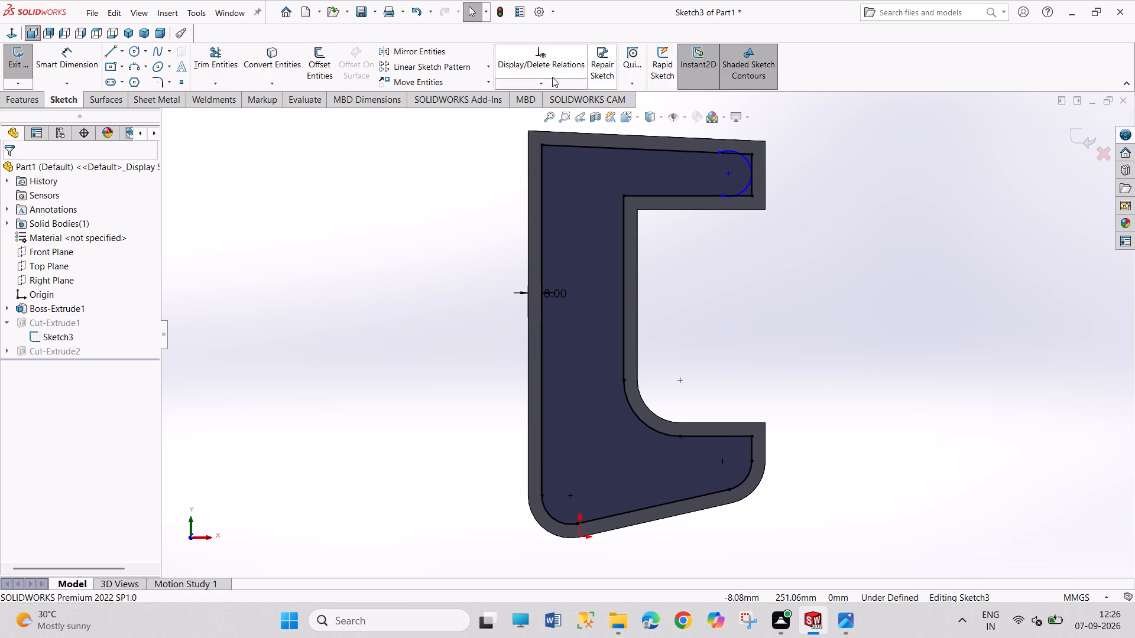
Add a Tangent relation between the new arc and the lower line of the recess profile's upper arm.
click(539, 88)
click(539, 112)
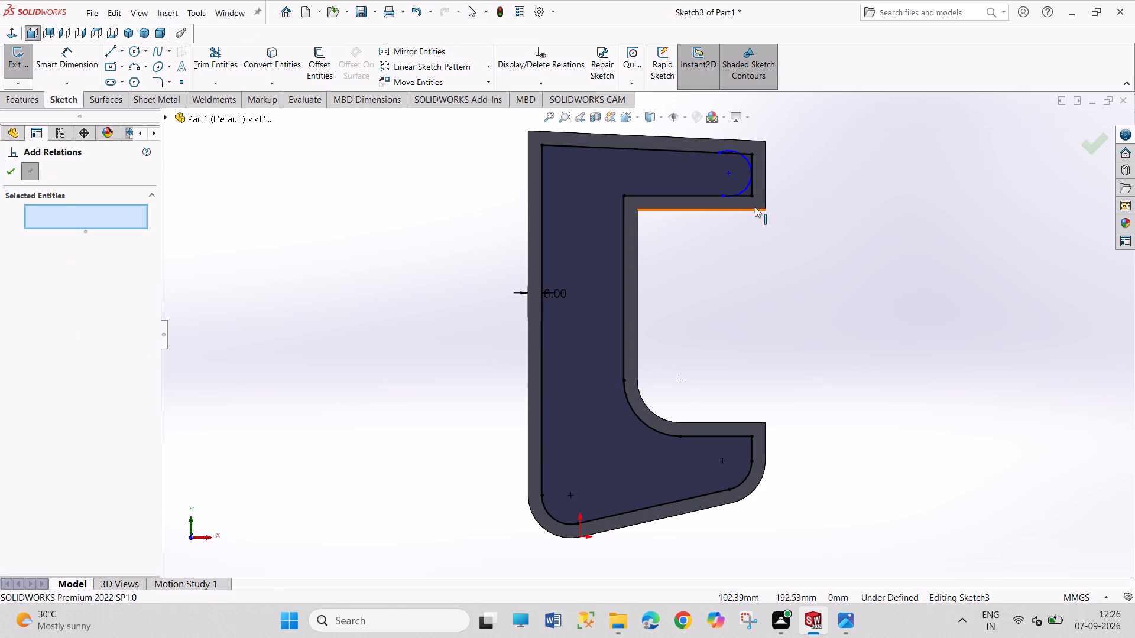
click(745, 189)
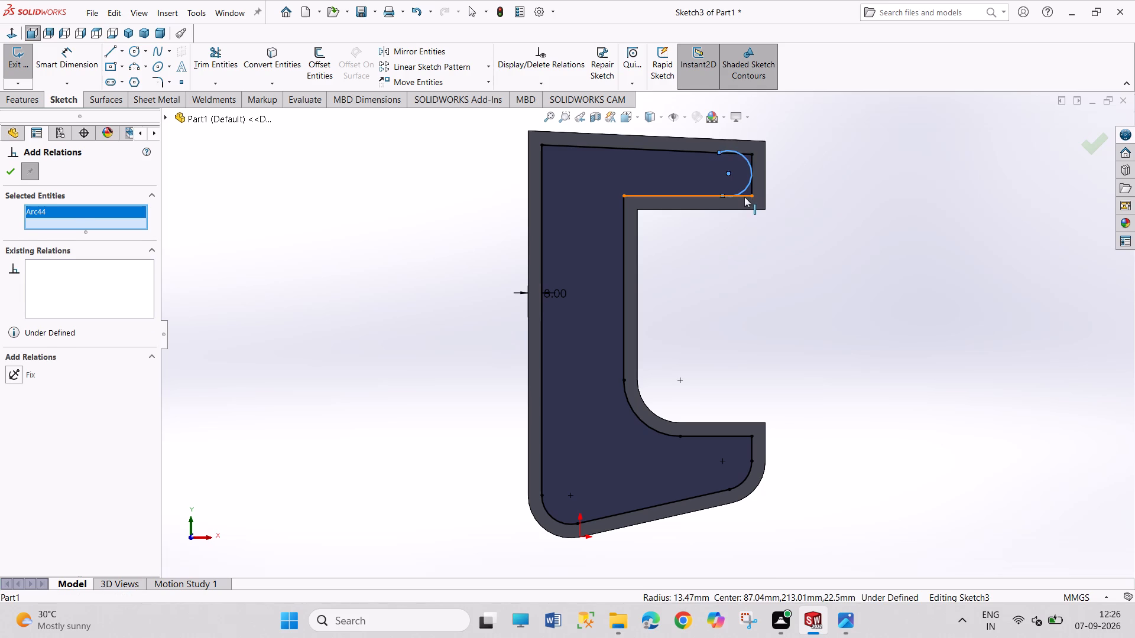
click(744, 197)
click(37, 390)
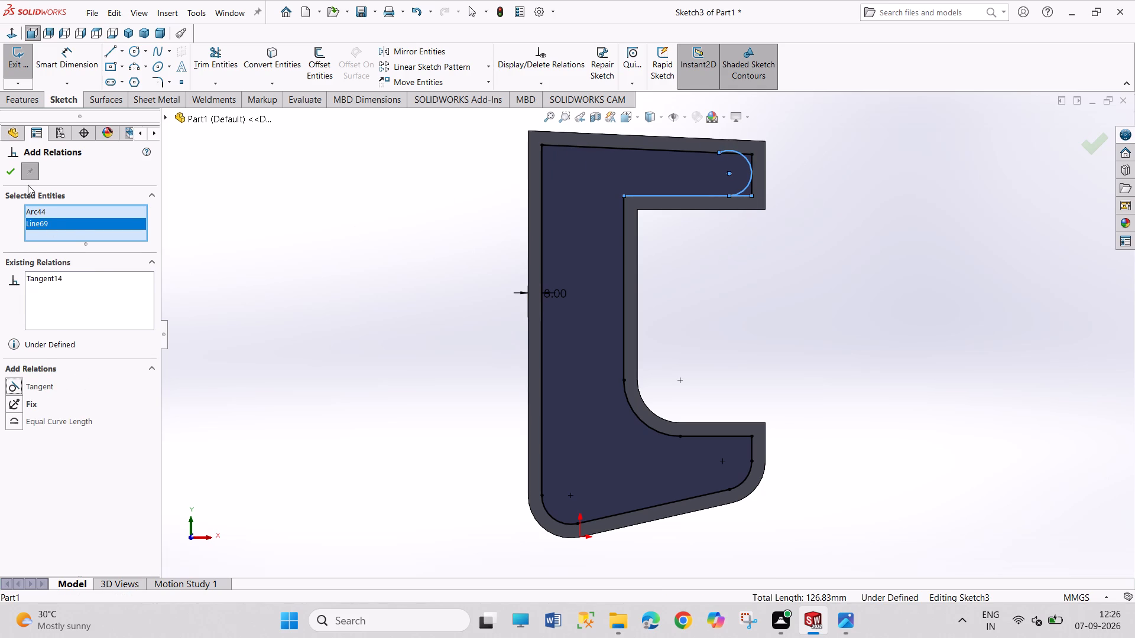
click(16, 165)
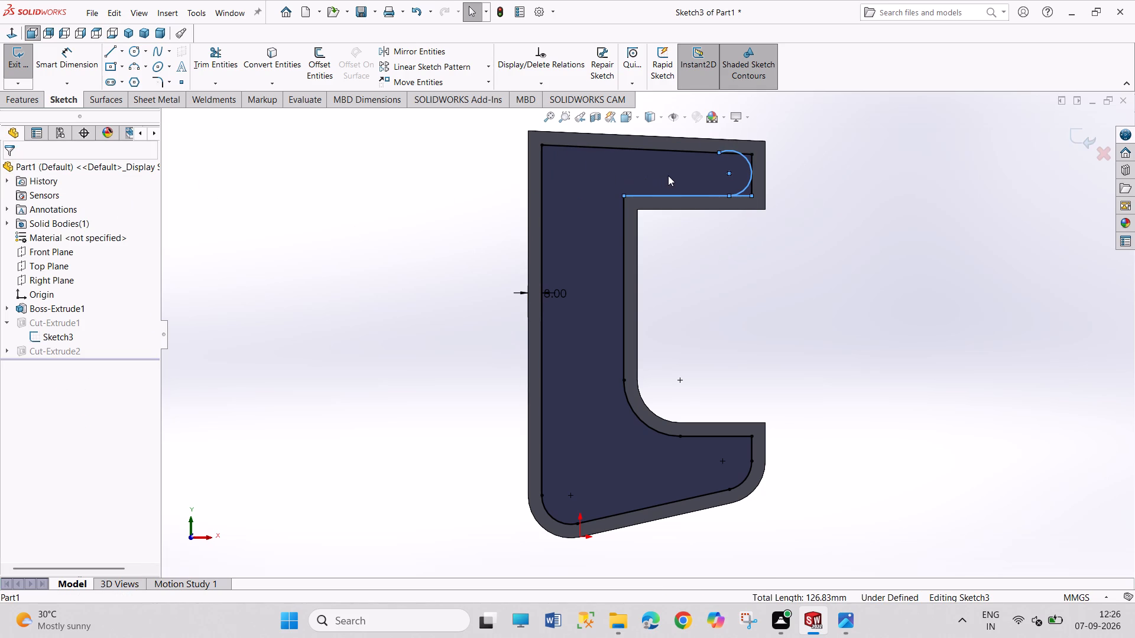
click(1020, 289)
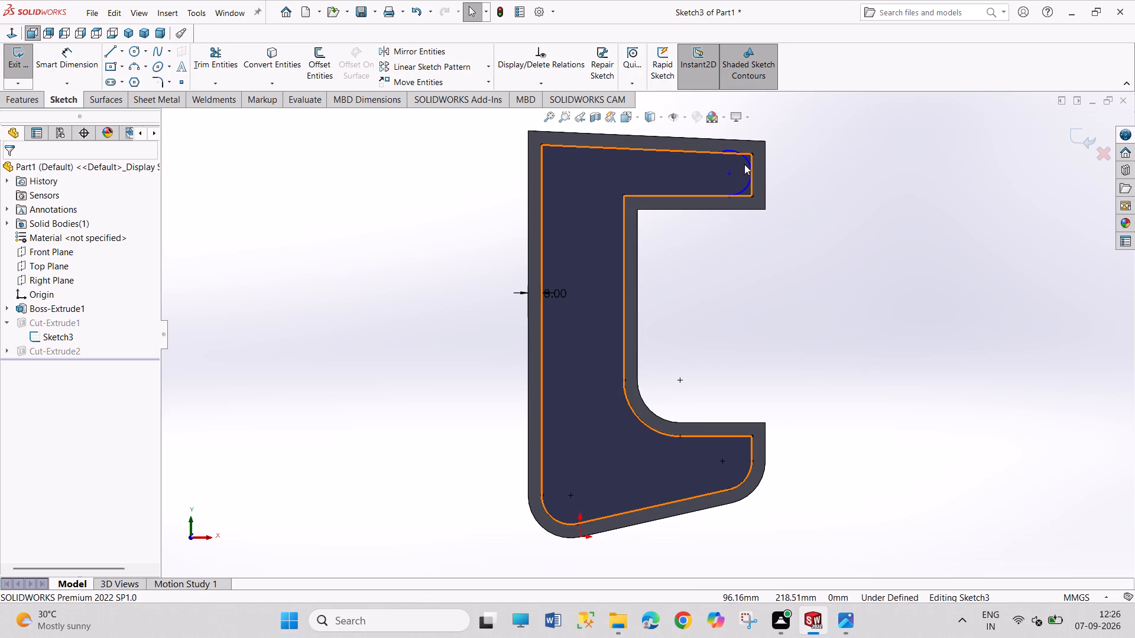
Make the arc tangent to the sloped top line of the recess profile.
click(746, 165)
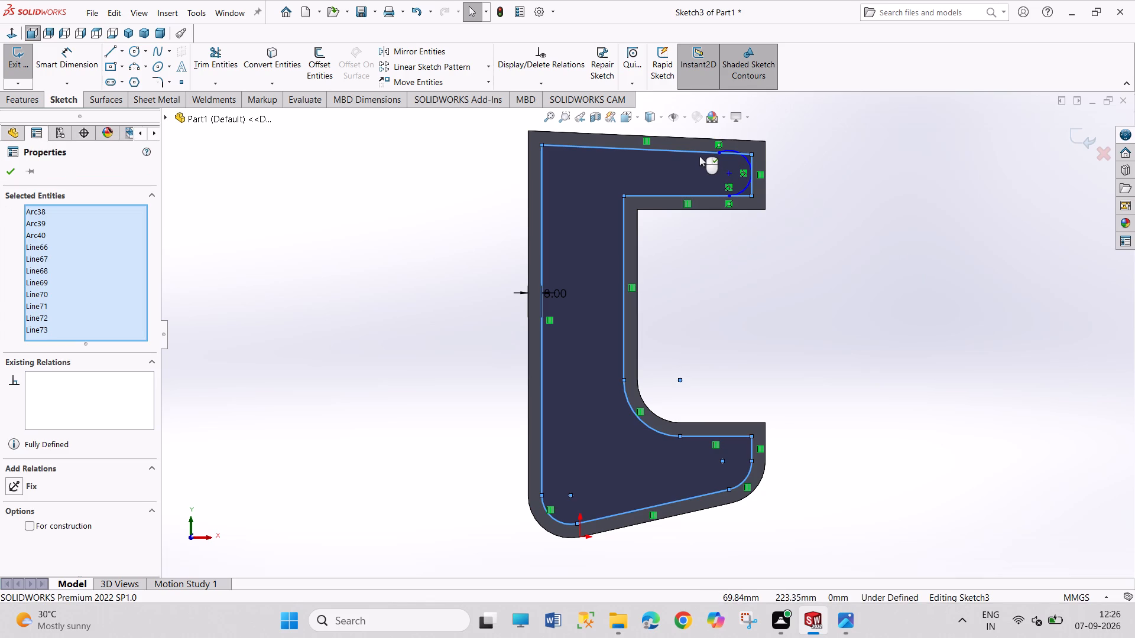
ctrl+click(699, 152)
drag(821, 229, 845, 318)
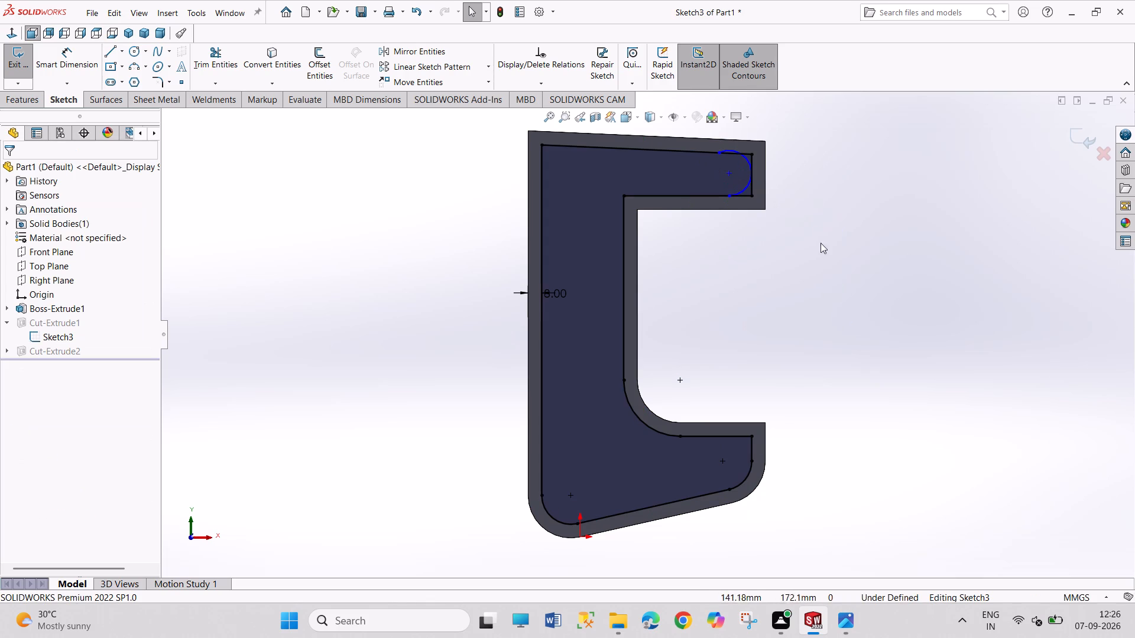
drag(827, 252, 853, 323)
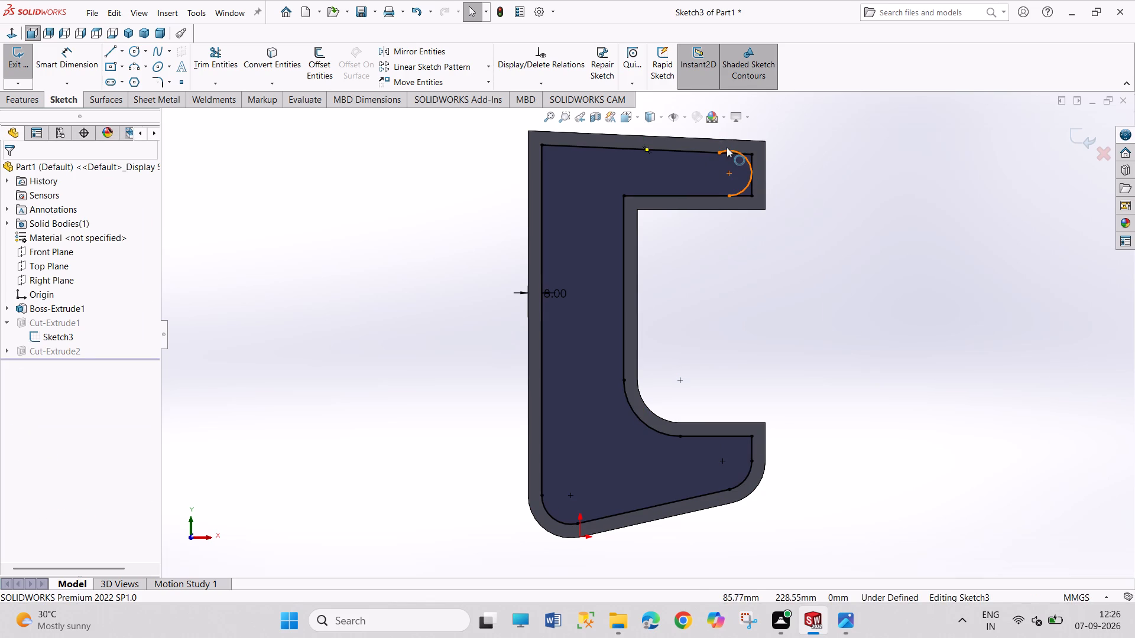
click(727, 147)
ctrl+click(703, 152)
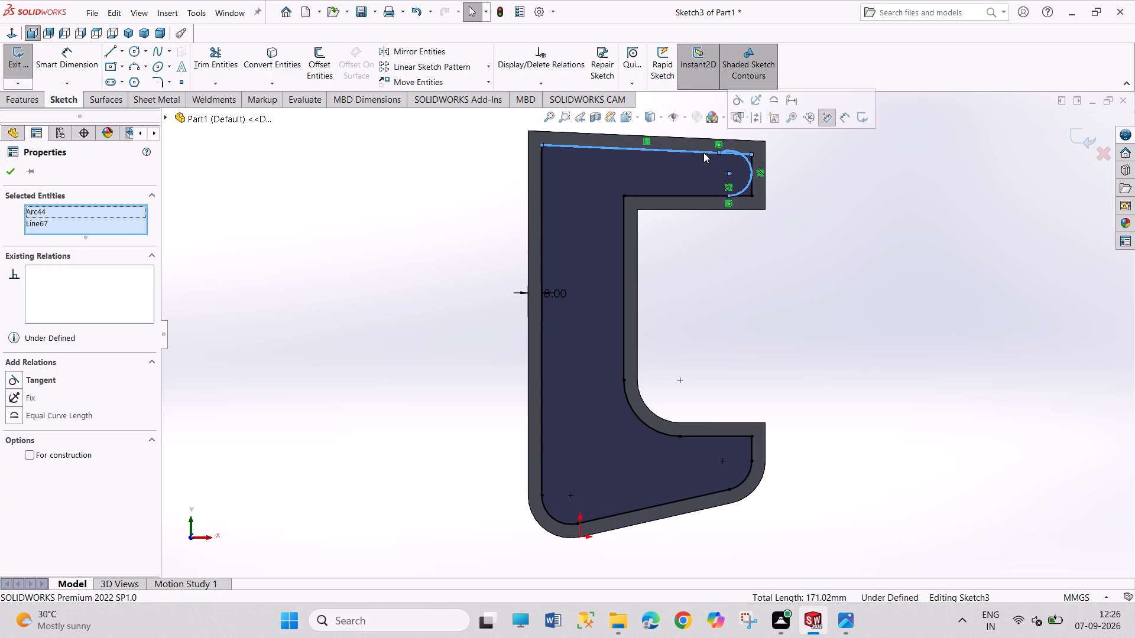
click(44, 382)
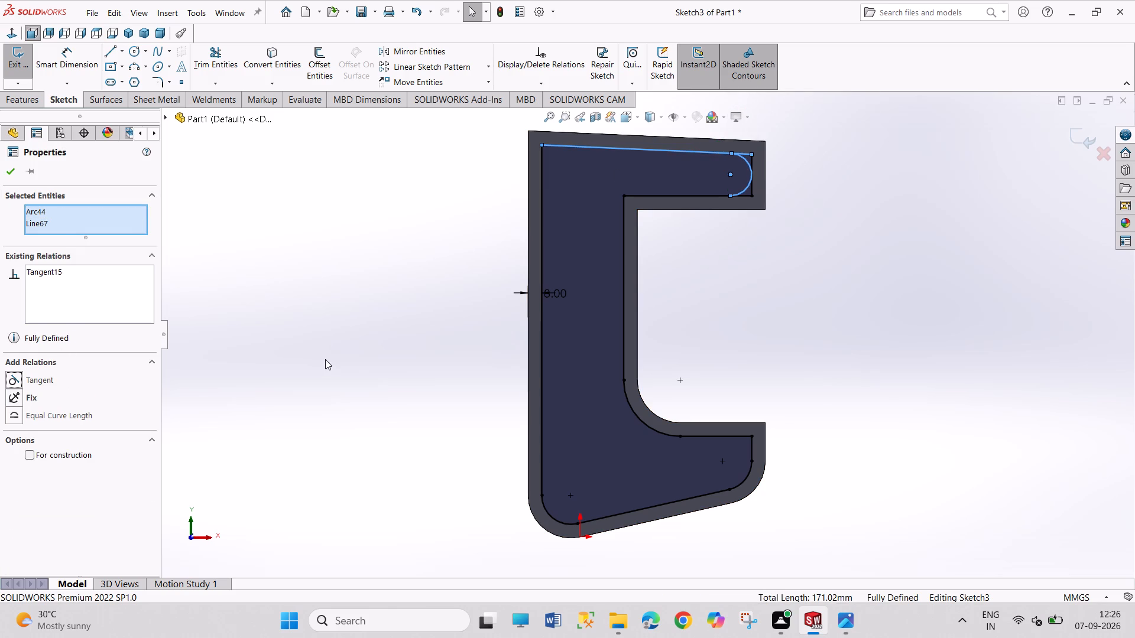
drag(327, 360, 372, 432)
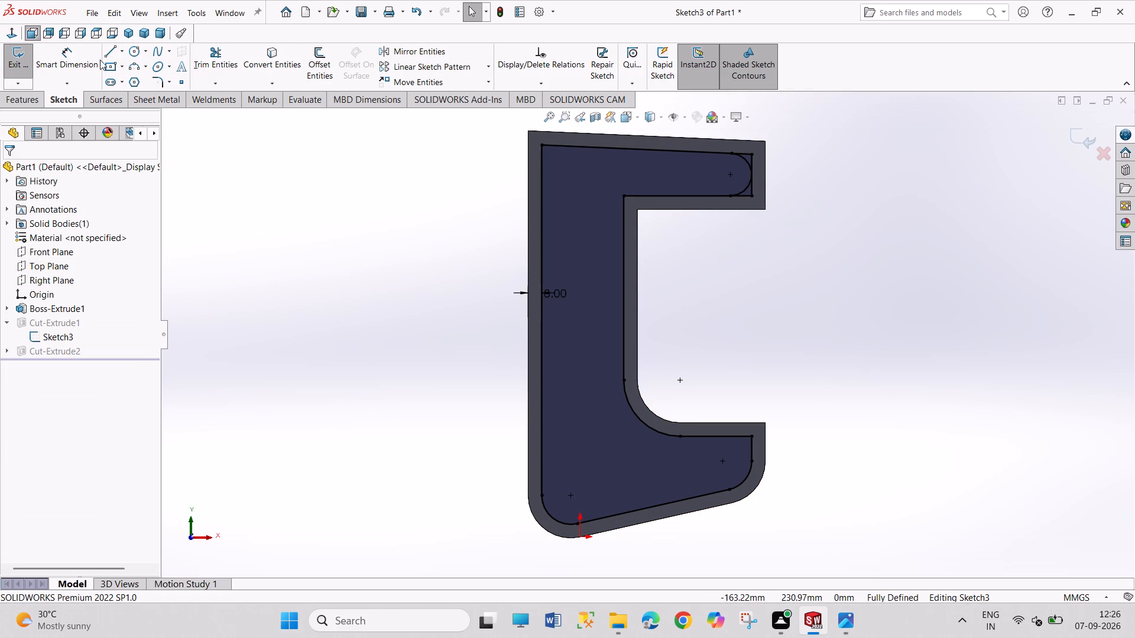
Trim the leftover line segments outside the arc at the upper arm's end using Trim to closest.
click(218, 61)
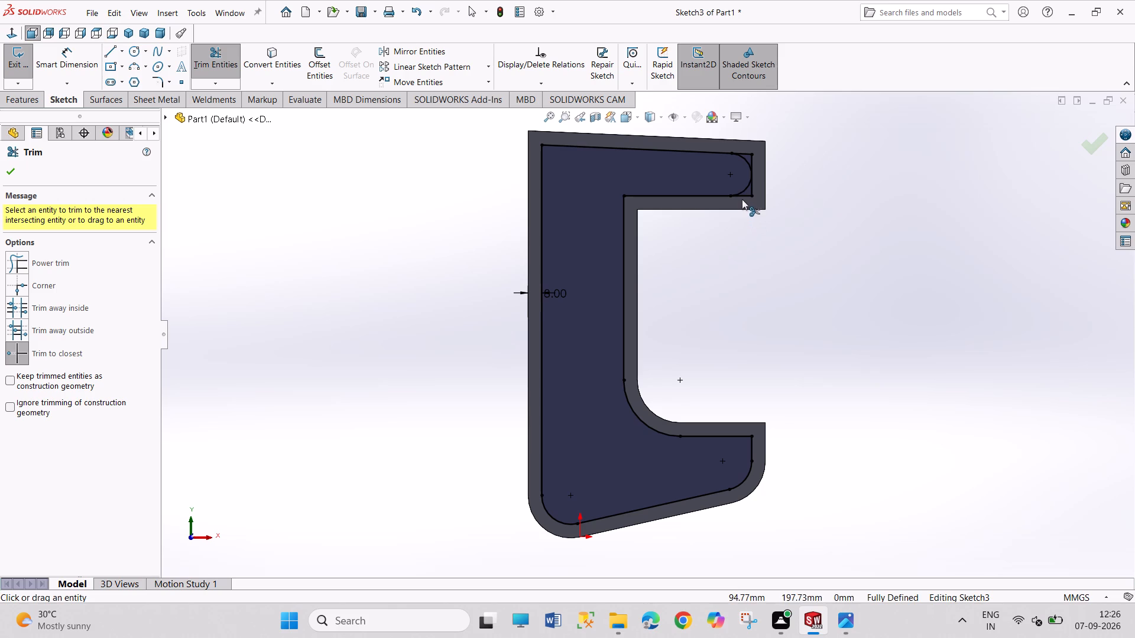
click(742, 198)
click(752, 191)
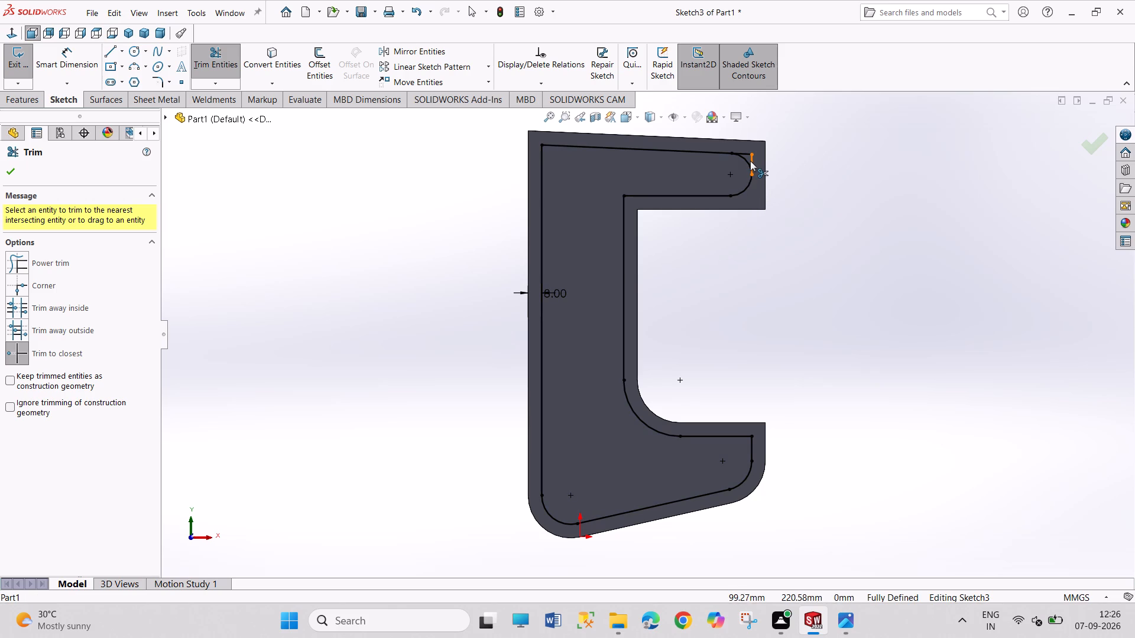
click(750, 161)
click(749, 153)
Add a radius dimension to the upper arm's end arc and set it to 12 mm.
right_drag(850, 230, 835, 134)
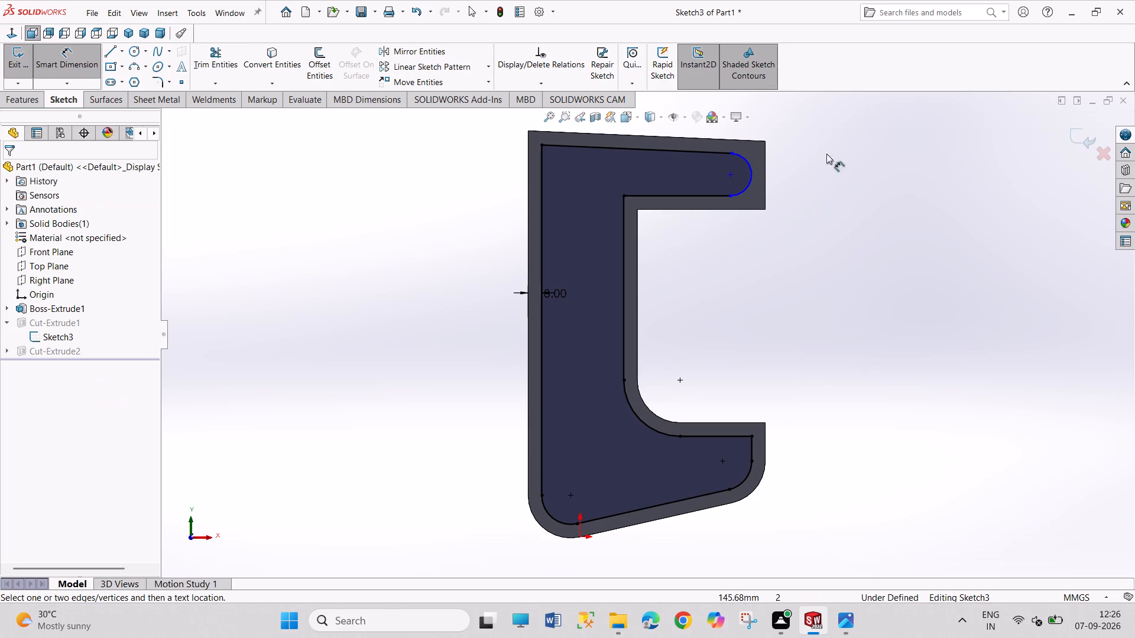
click(752, 185)
drag(803, 161, 809, 162)
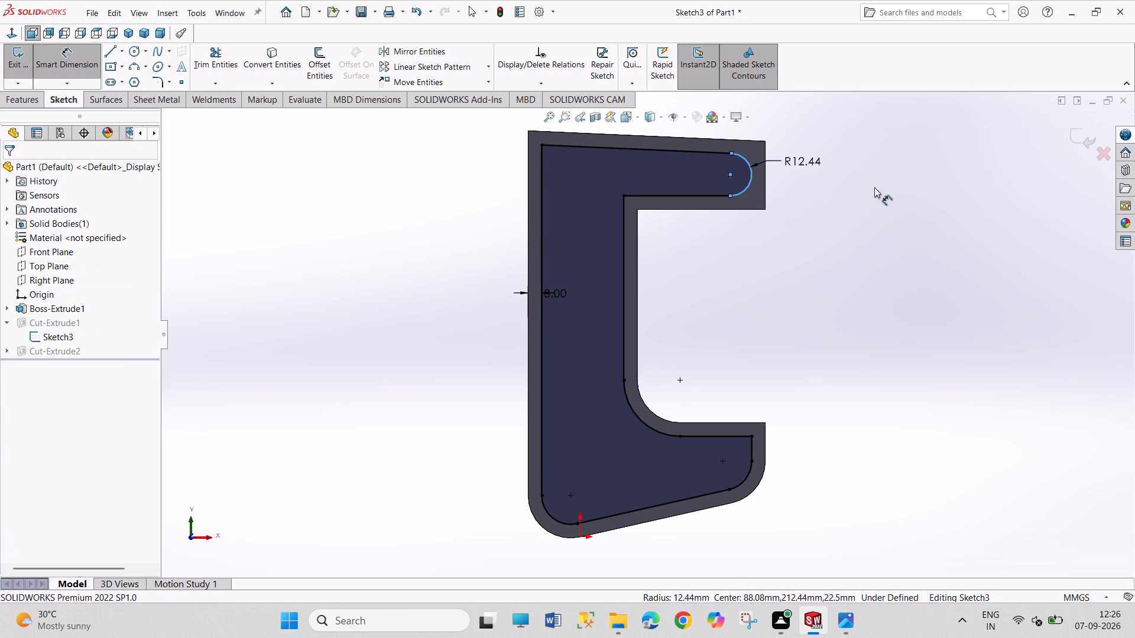
text(12)
key(Return)
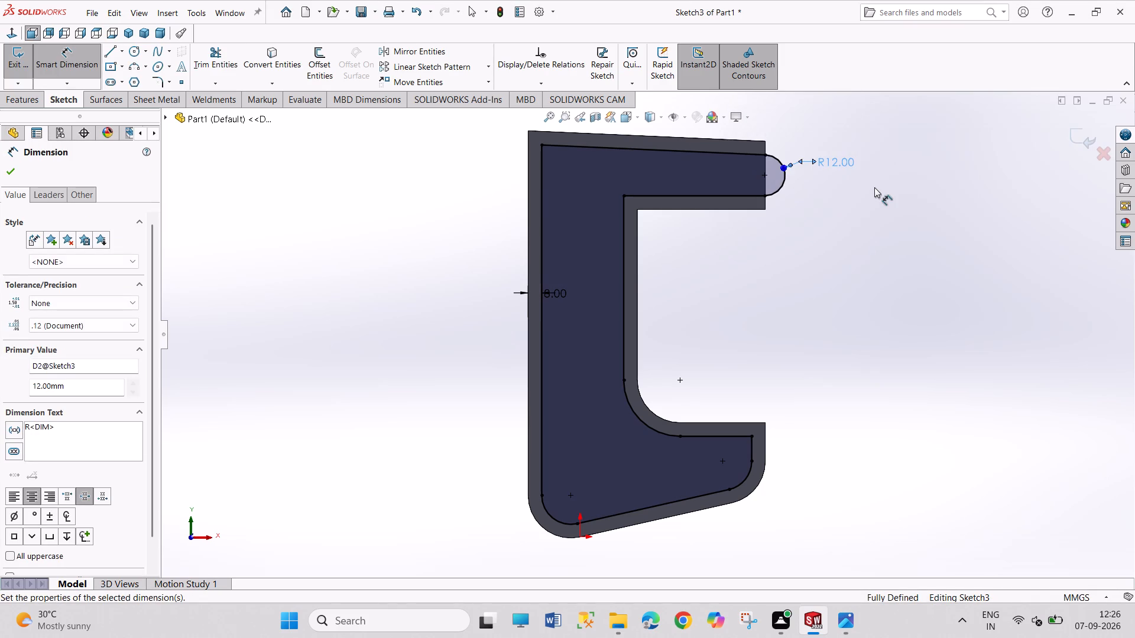
right_click(944, 233)
click(964, 275)
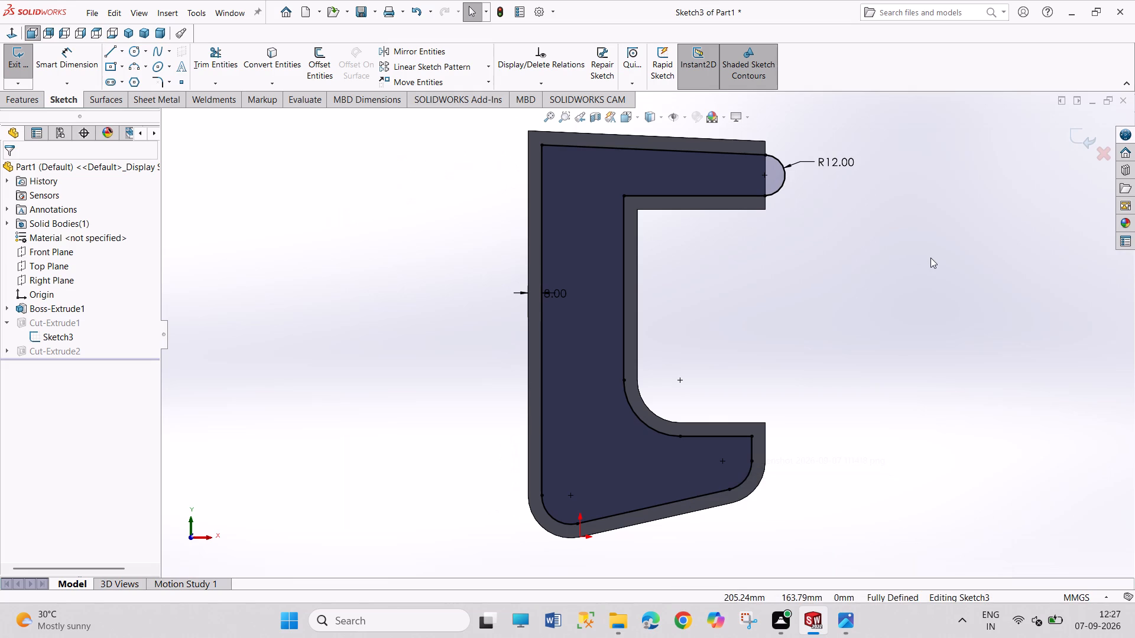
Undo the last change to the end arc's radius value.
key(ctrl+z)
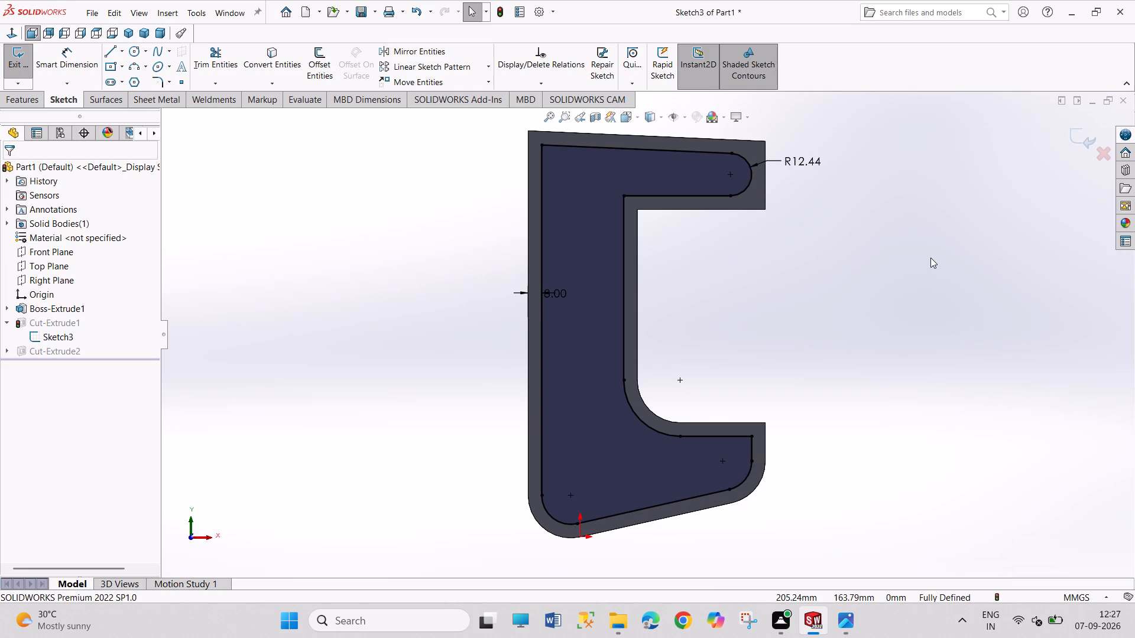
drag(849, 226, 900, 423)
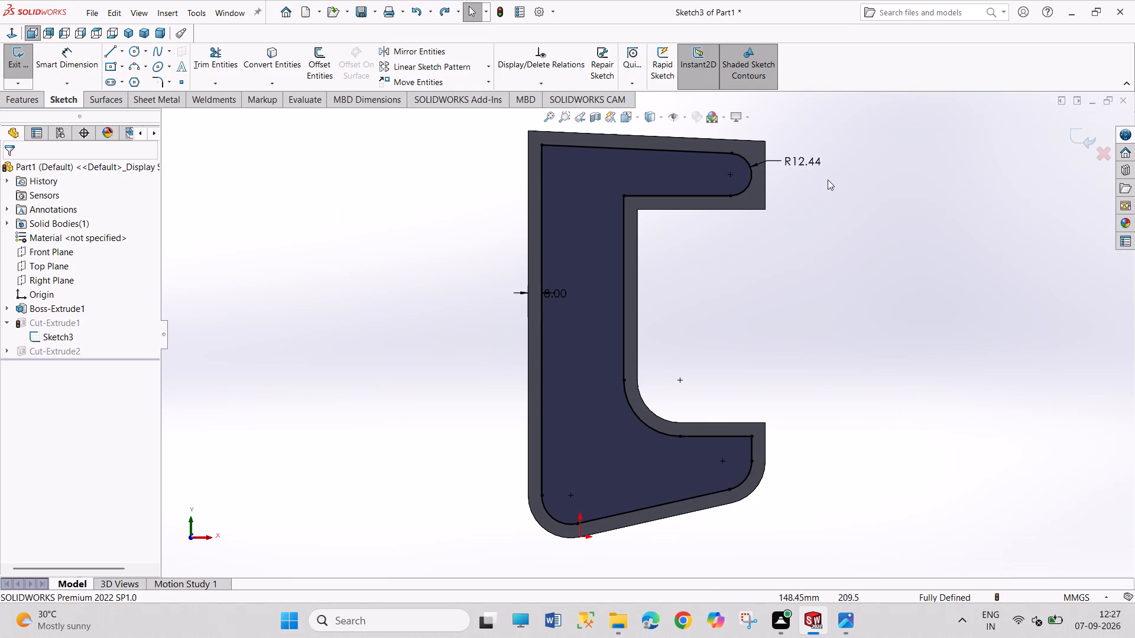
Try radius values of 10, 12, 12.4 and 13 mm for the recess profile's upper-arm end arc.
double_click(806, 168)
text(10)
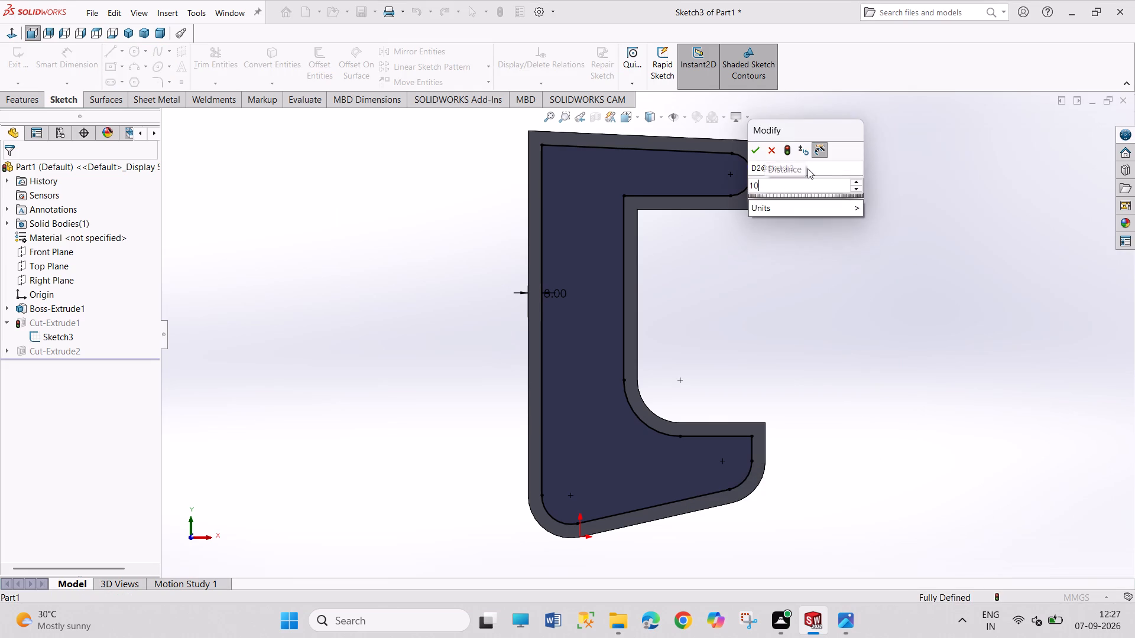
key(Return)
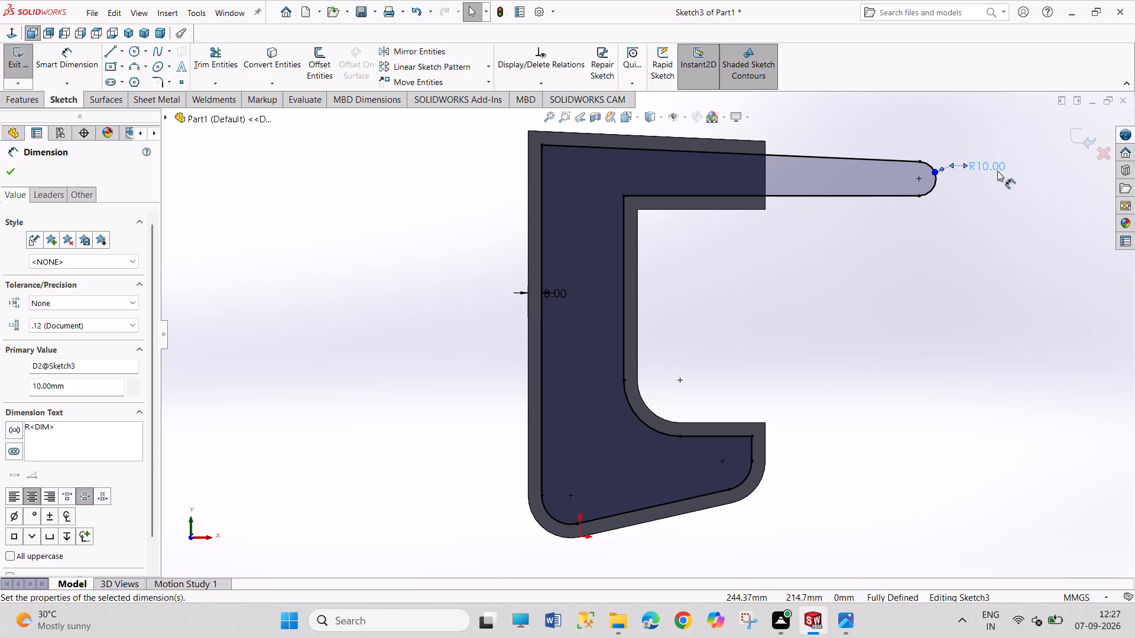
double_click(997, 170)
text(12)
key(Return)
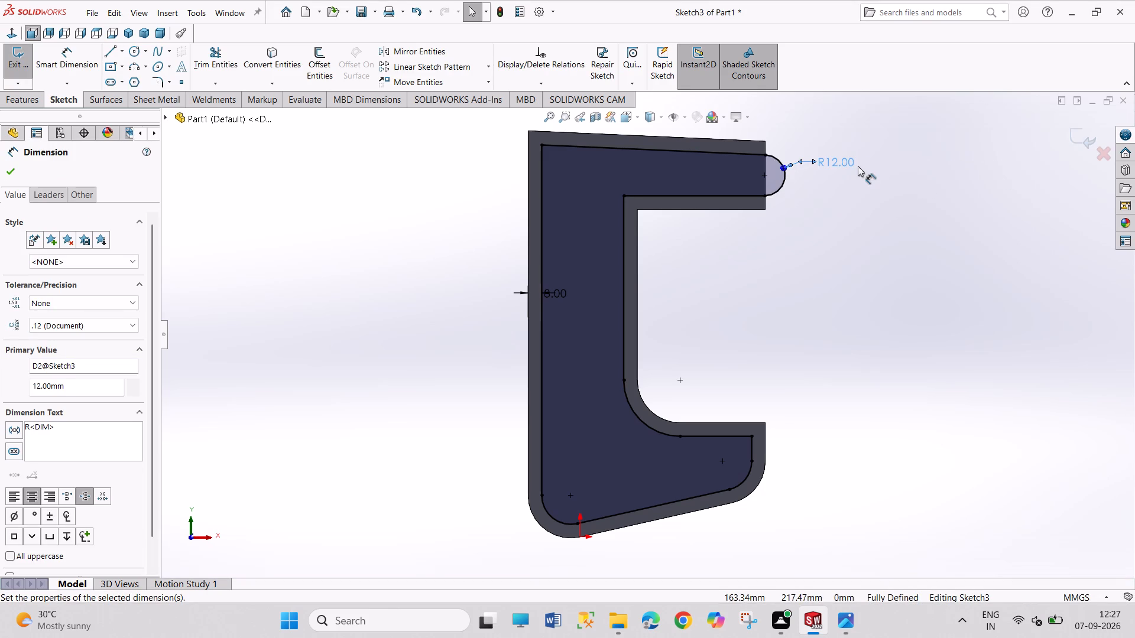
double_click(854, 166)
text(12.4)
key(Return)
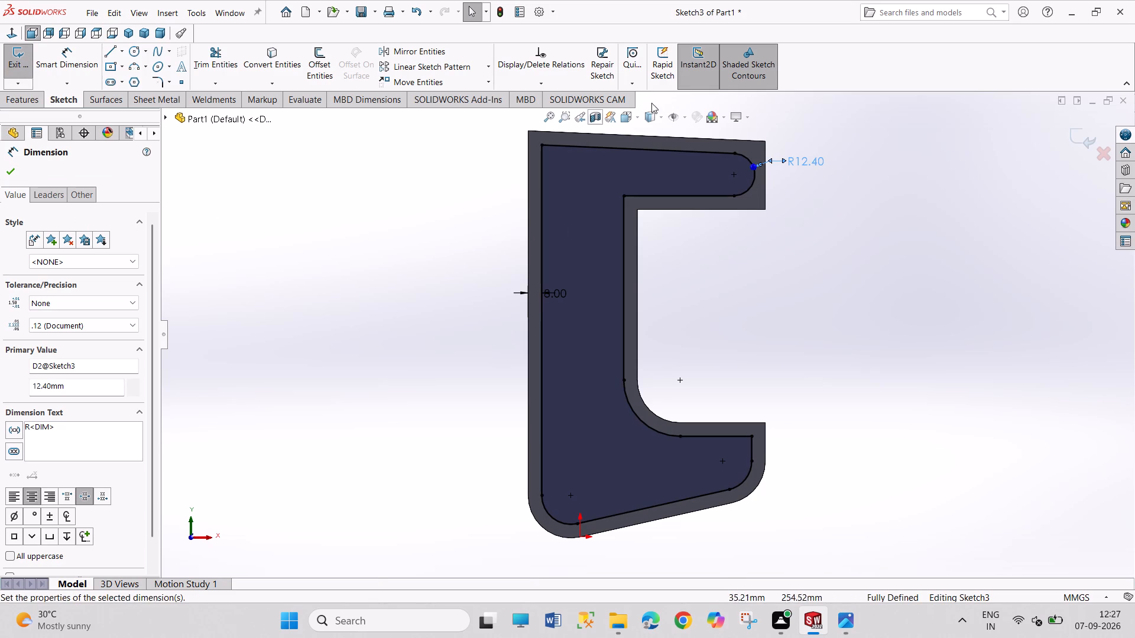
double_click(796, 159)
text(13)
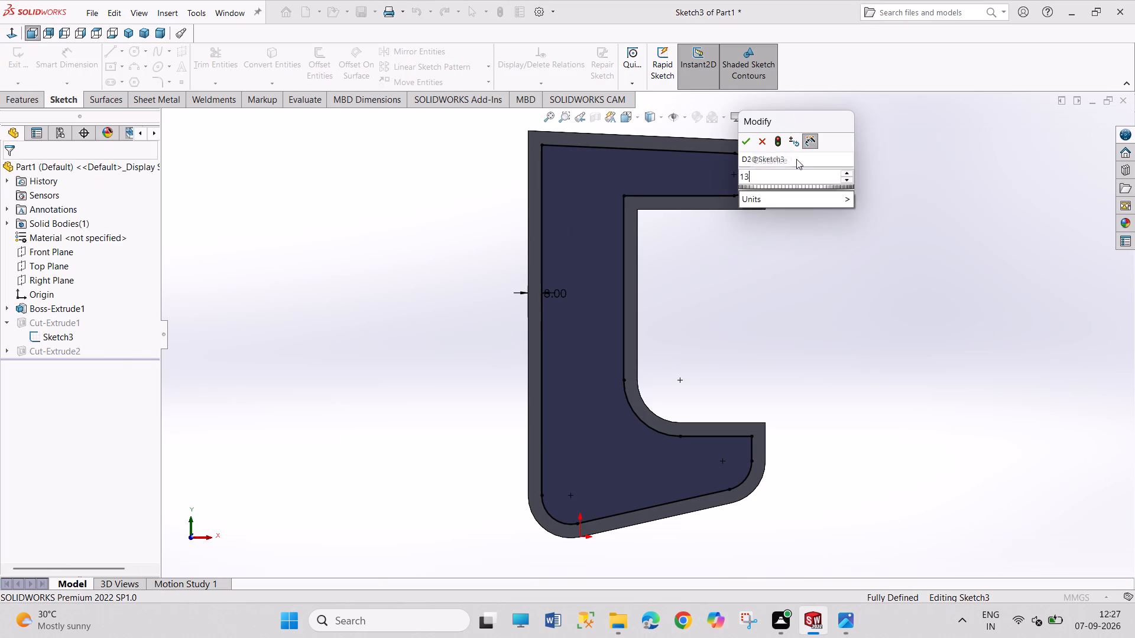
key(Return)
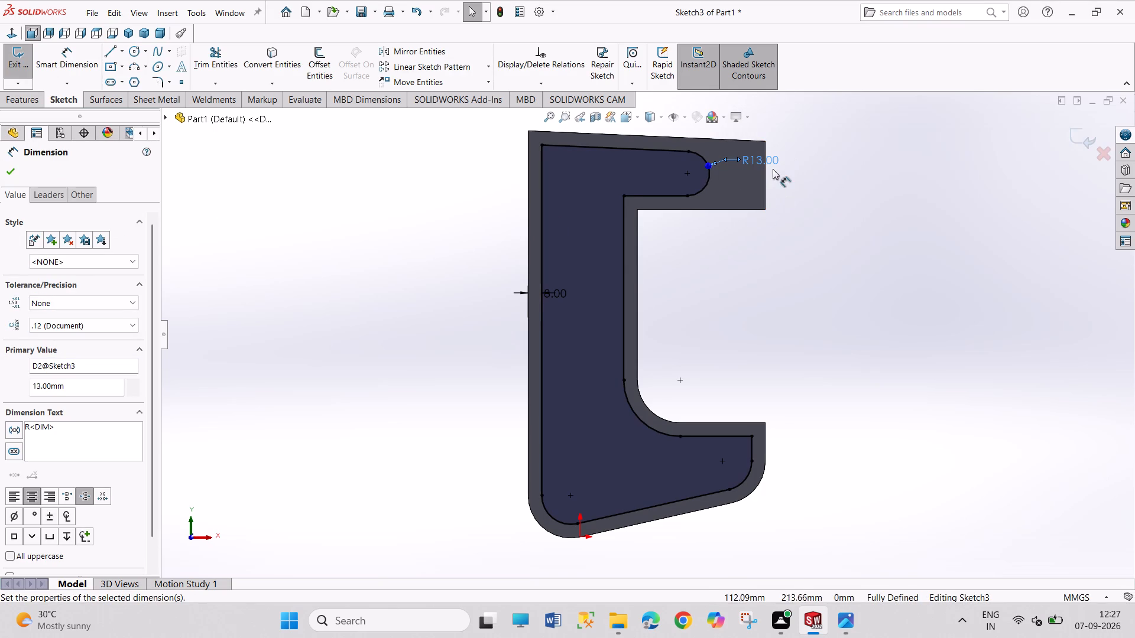
Set the upper-arm end arc's radius to 12.5 mm and exit the recess sketch.
double_click(774, 165)
text(12.5)
key(Return)
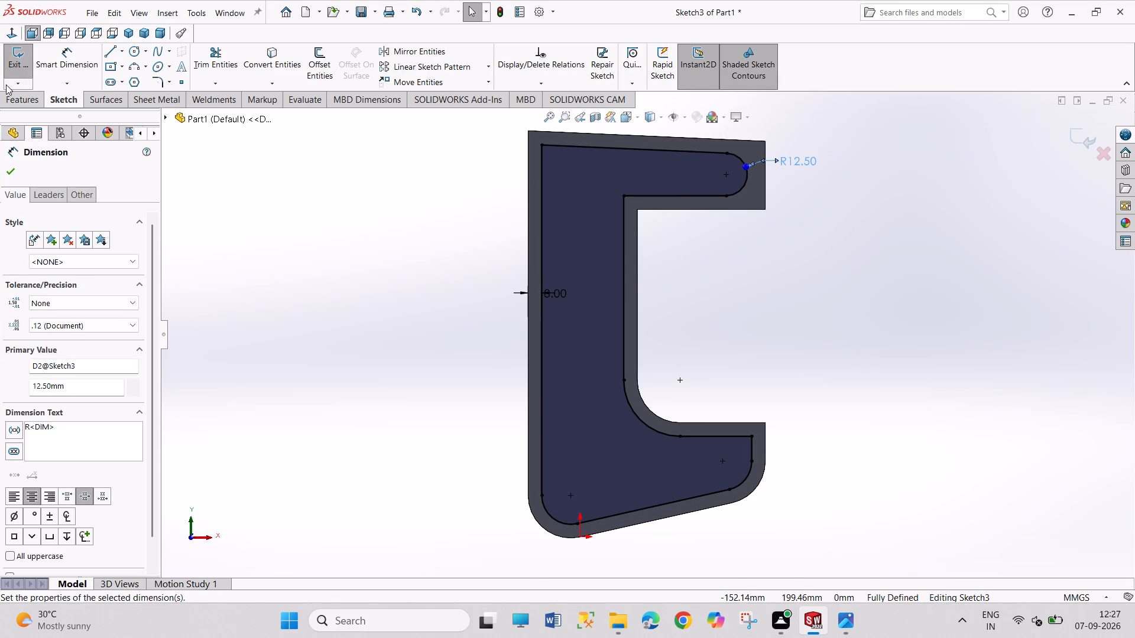
click(19, 62)
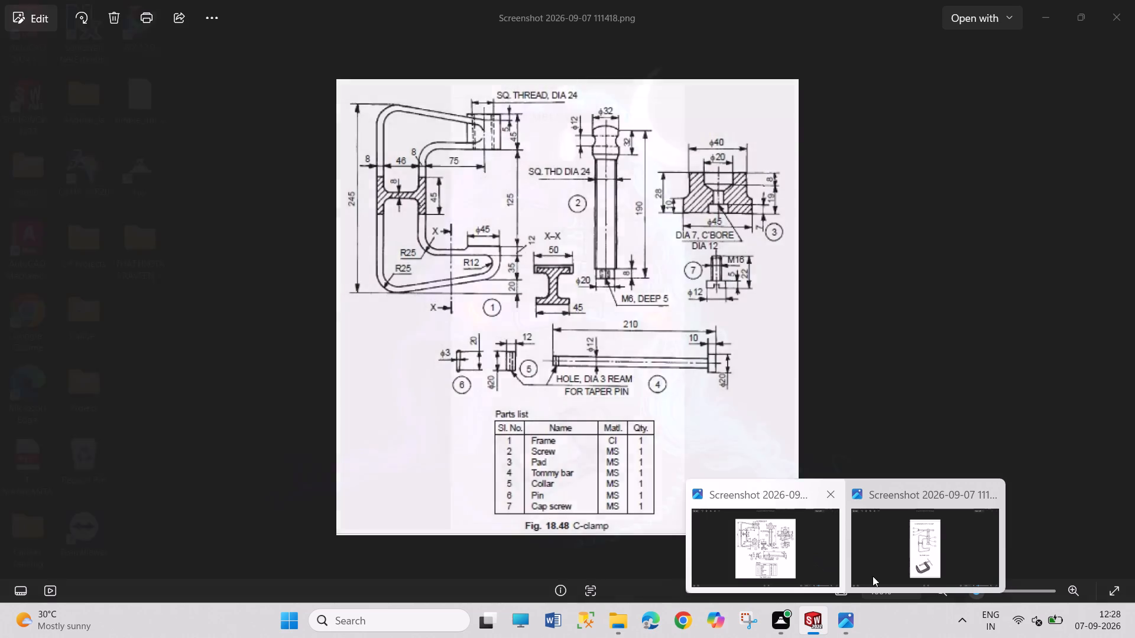
Start a new sketch on the sloped top face of the frame's upper arm.
drag(875, 360, 942, 484)
drag(881, 403, 915, 498)
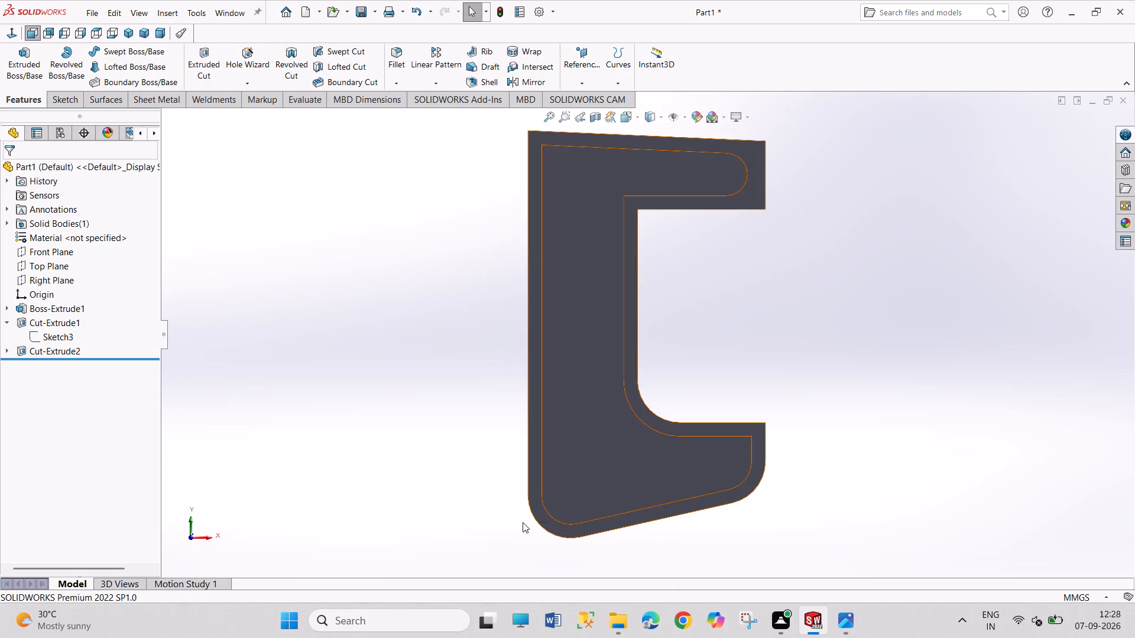
right_click(748, 242)
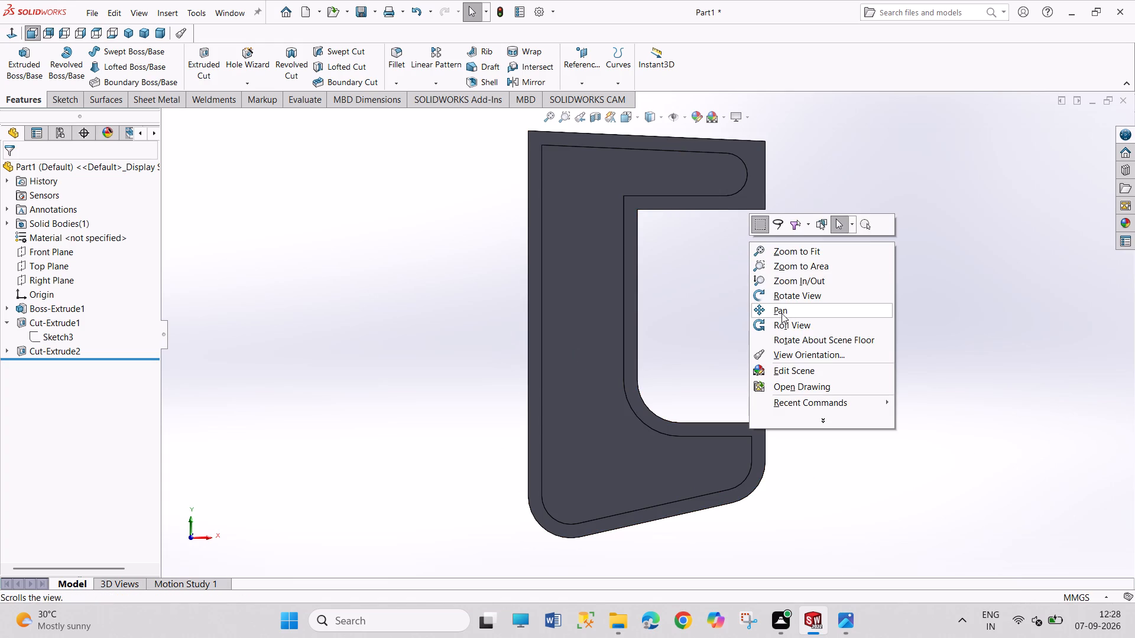
click(781, 297)
drag(773, 227, 741, 334)
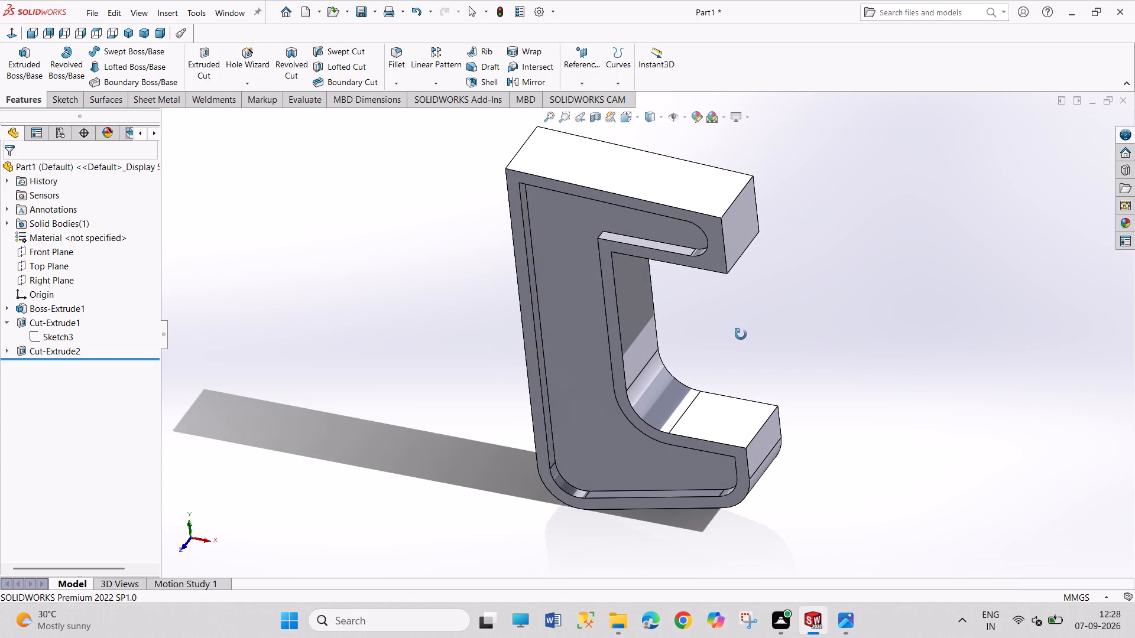
click(50, 102)
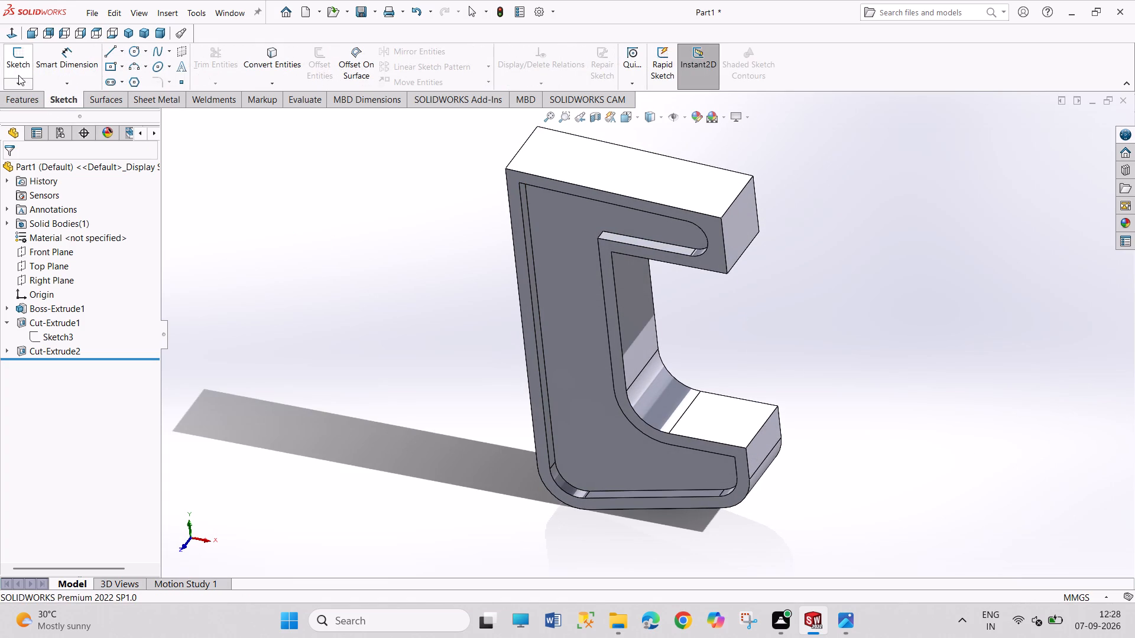
click(18, 75)
click(715, 201)
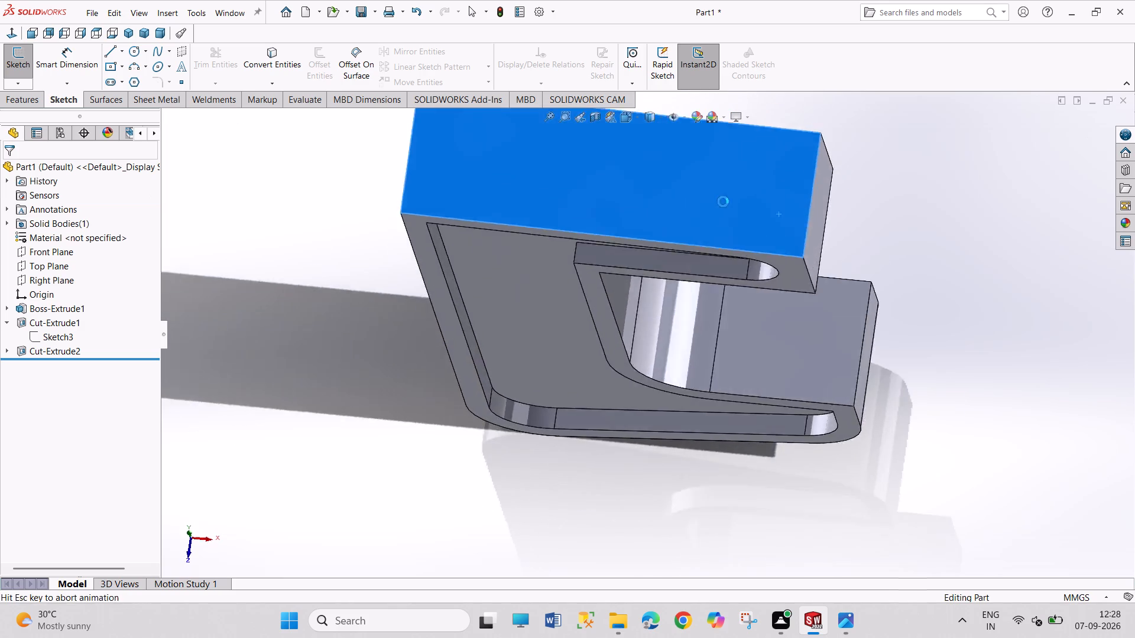
drag(975, 364, 1012, 440)
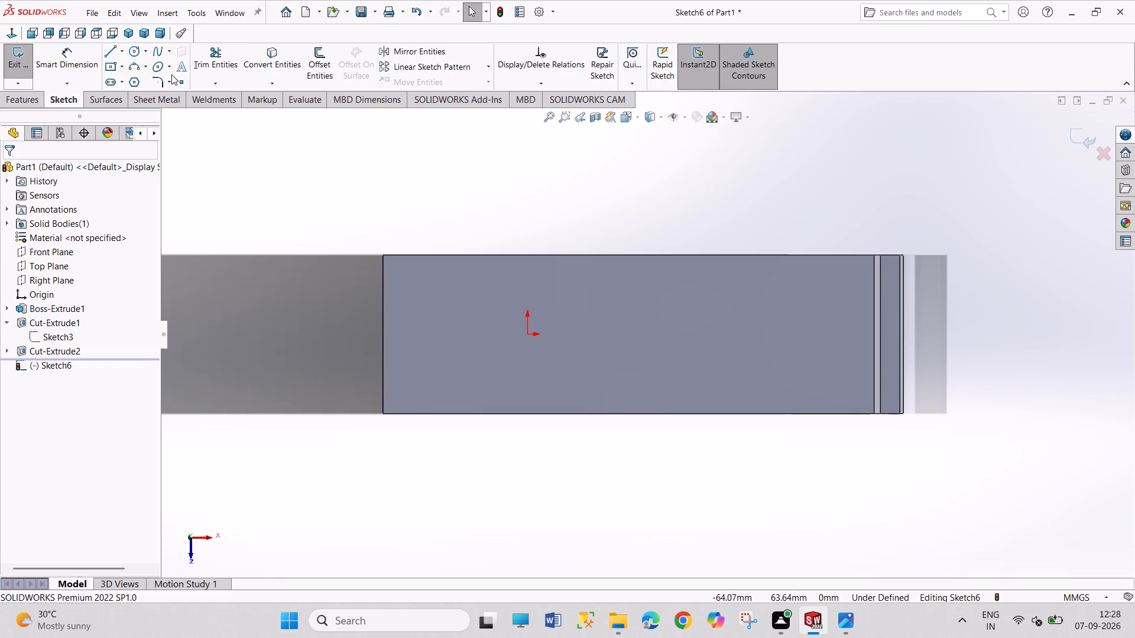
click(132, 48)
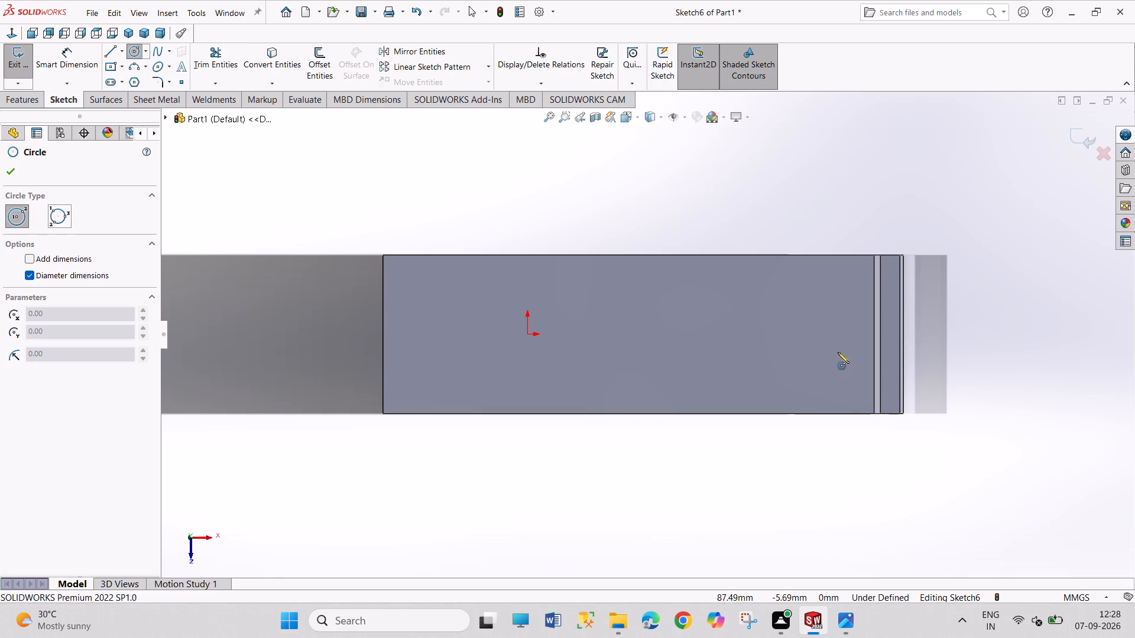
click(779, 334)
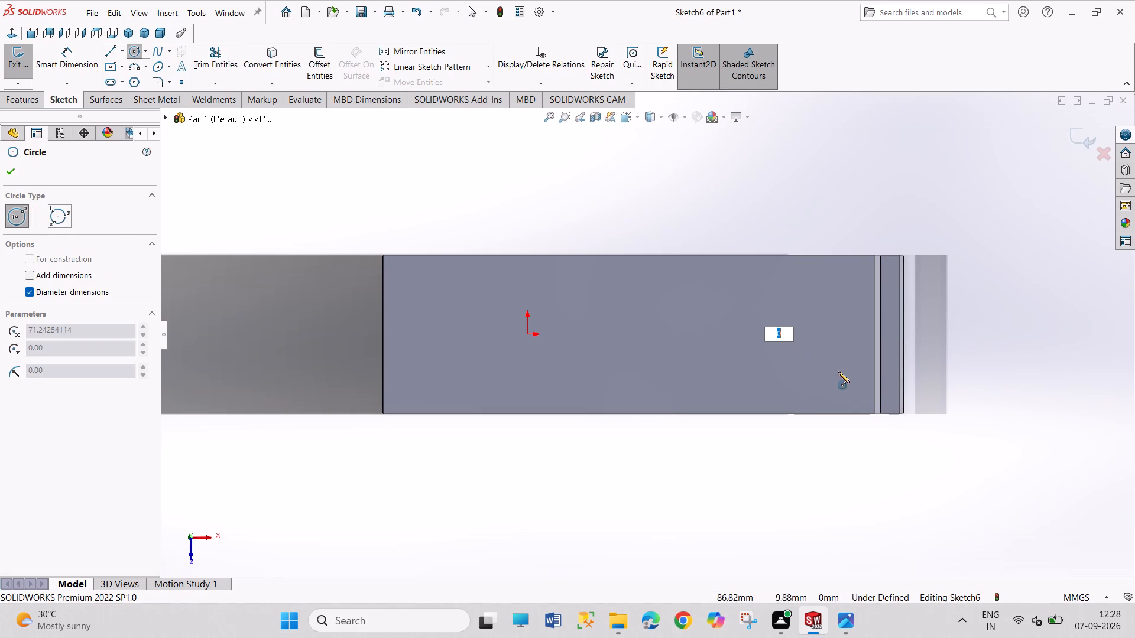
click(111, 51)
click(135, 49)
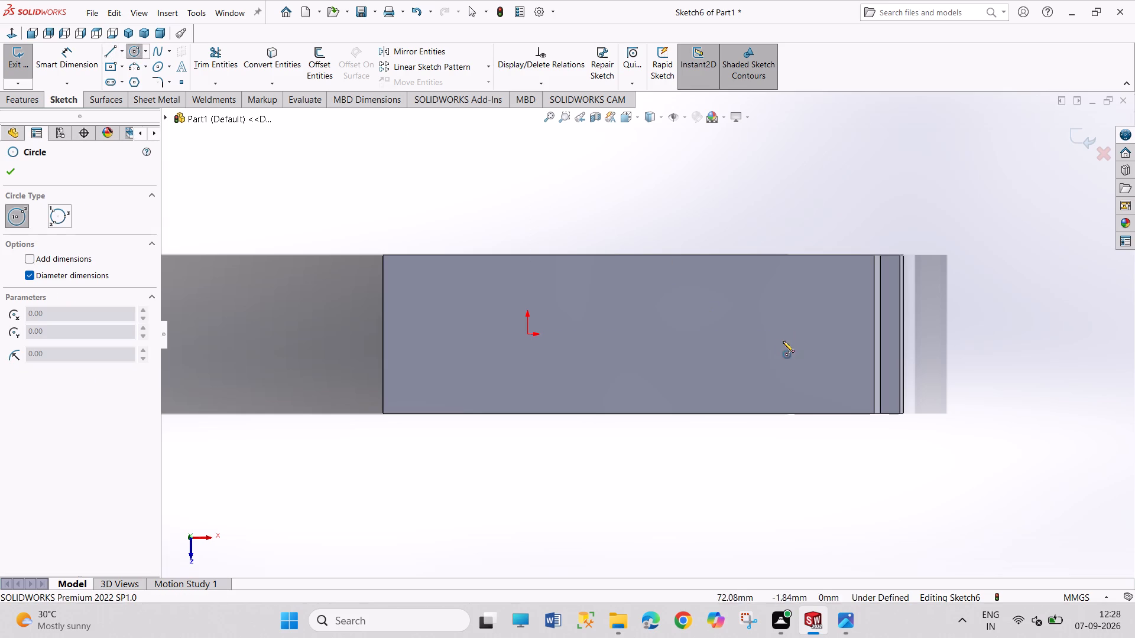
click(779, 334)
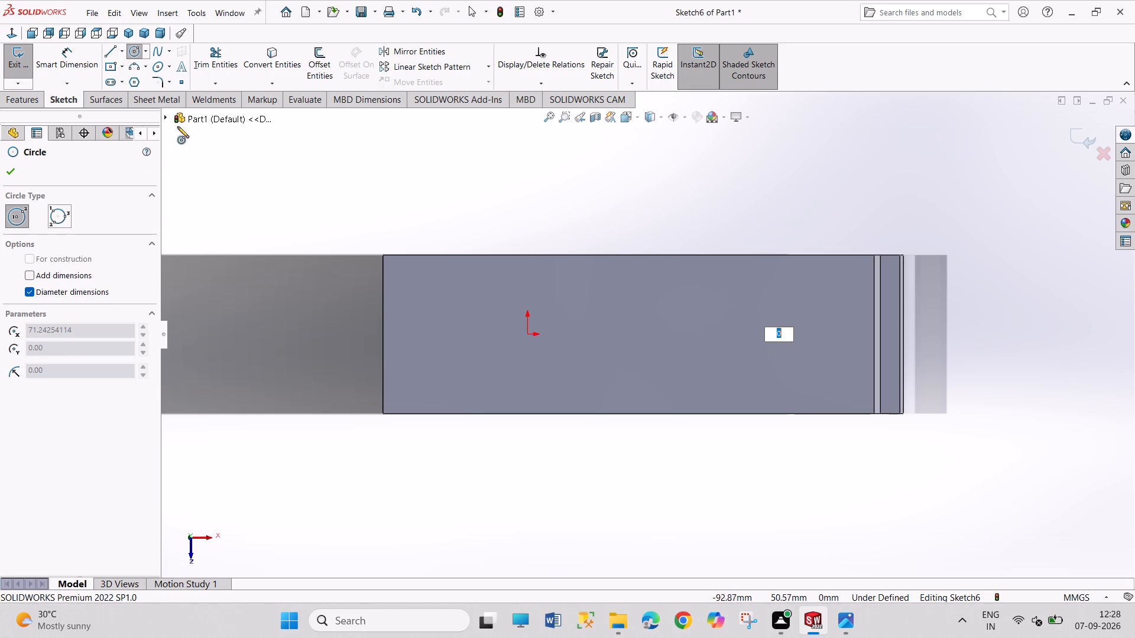
Sketch a circle about 57 mm in diameter near the free end of the upper arm's top face.
click(136, 46)
click(137, 48)
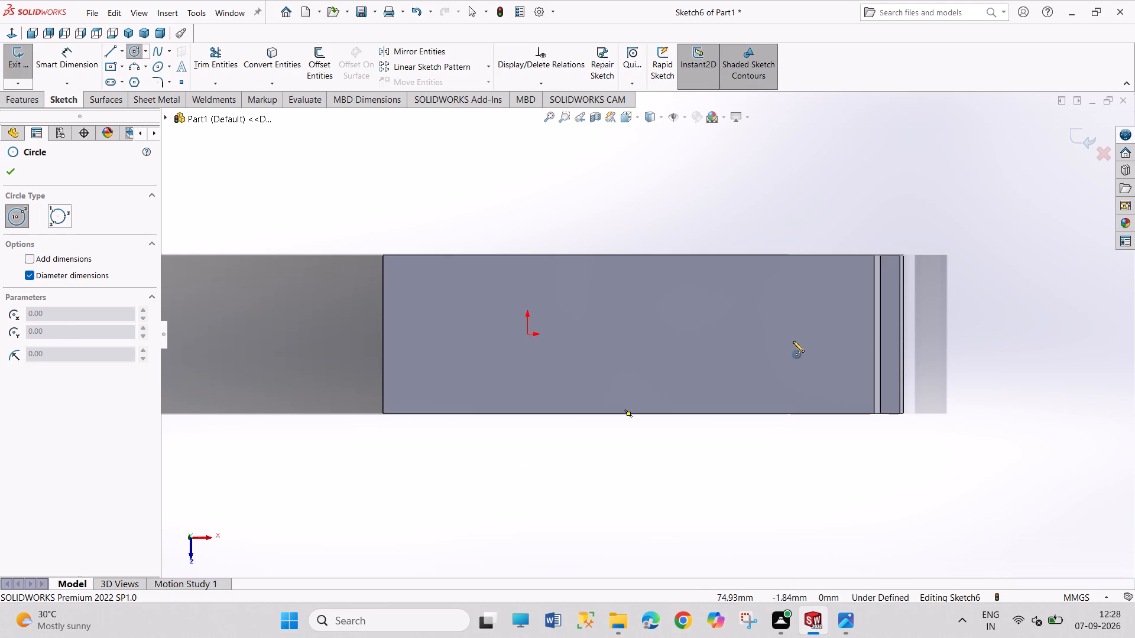
click(799, 341)
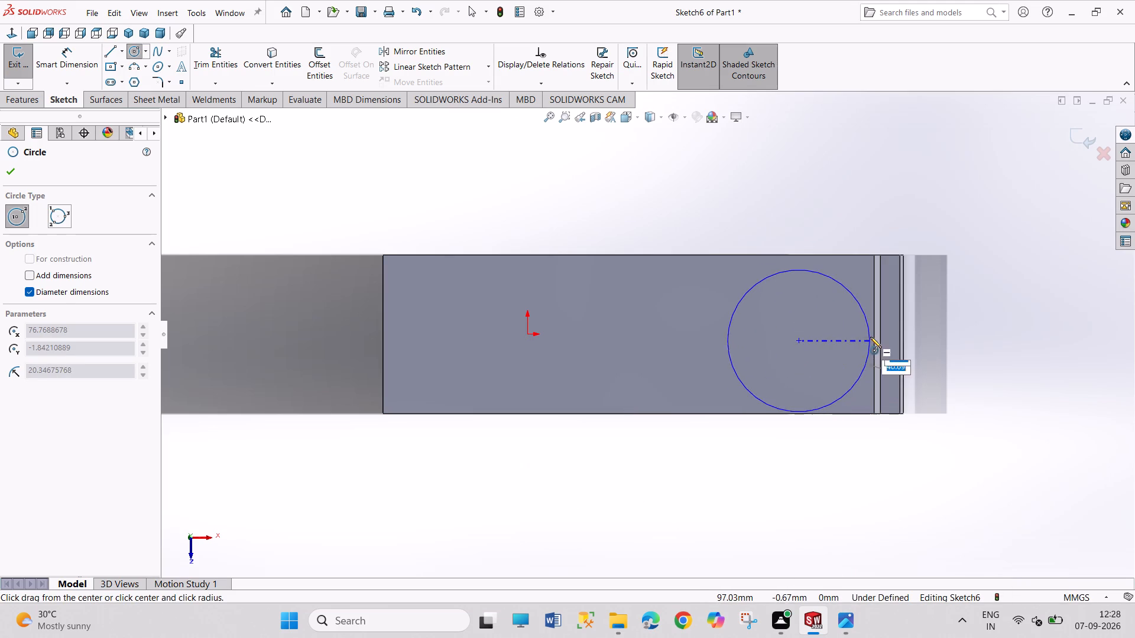
click(900, 341)
right_click(949, 341)
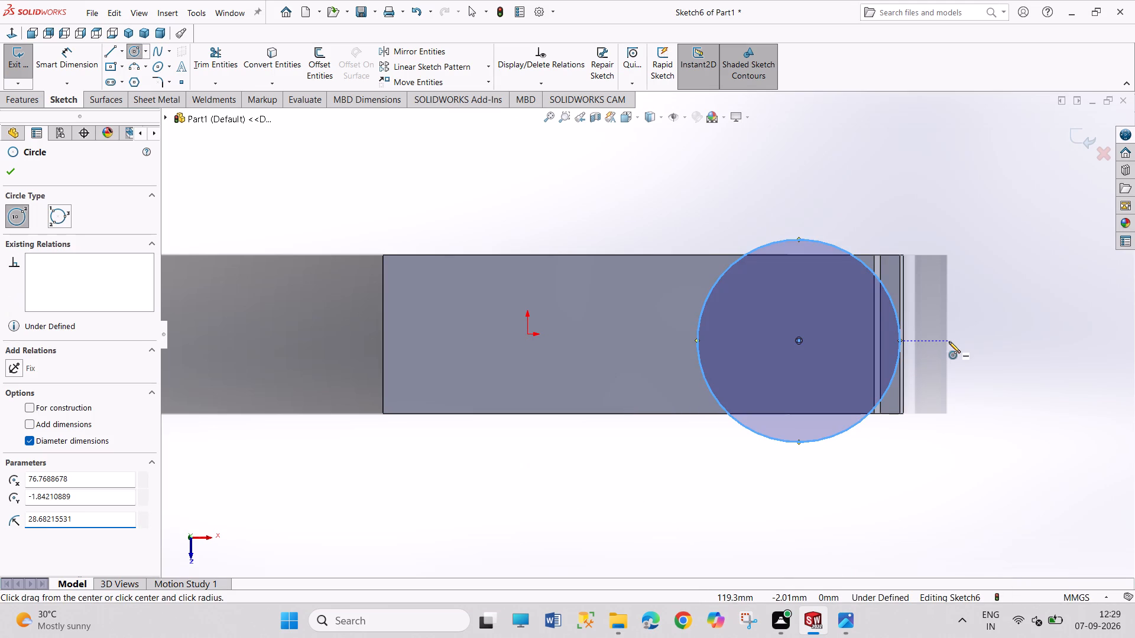
click(955, 346)
Dimension the circle's diameter as 24 mm and place the dimension text clear of the arm.
right_drag(974, 398, 945, 258)
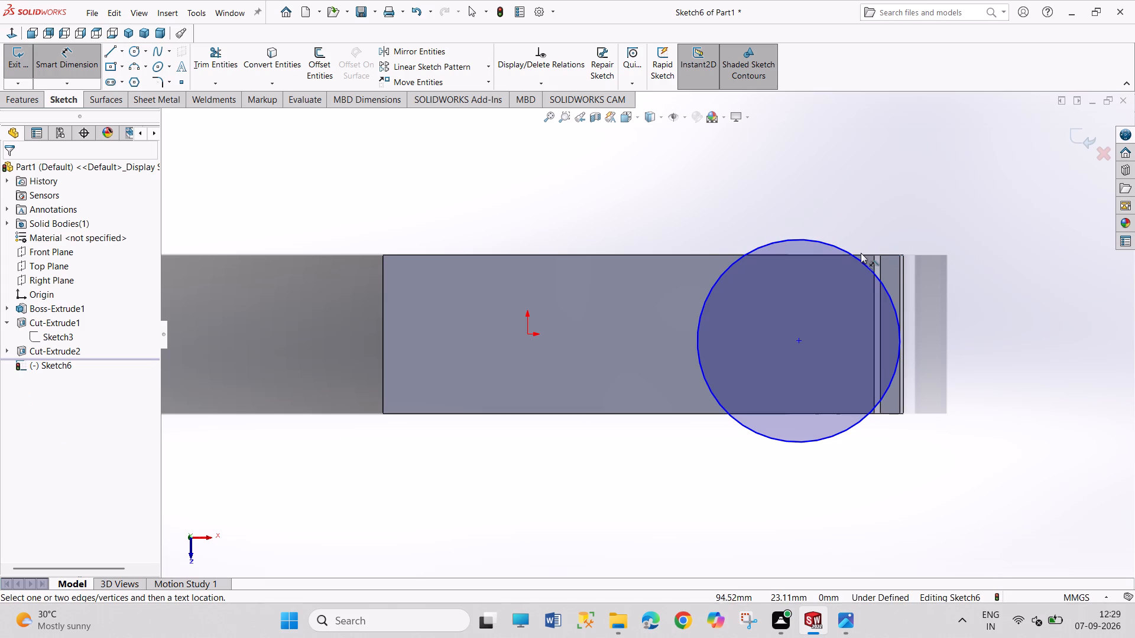
click(855, 255)
drag(936, 222, 949, 236)
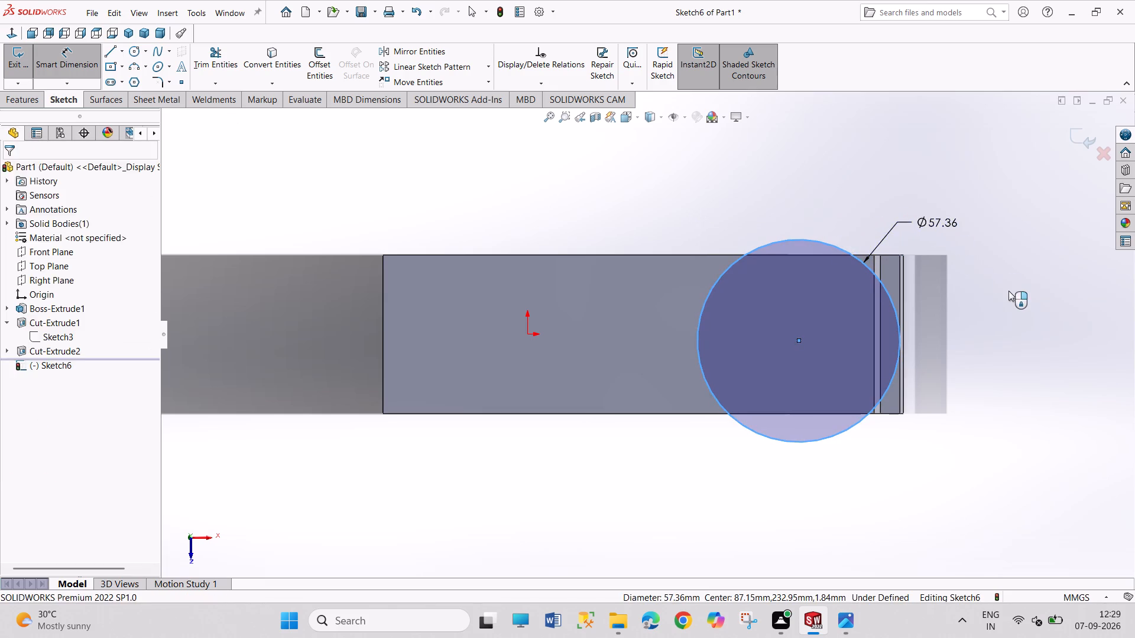
text(24)
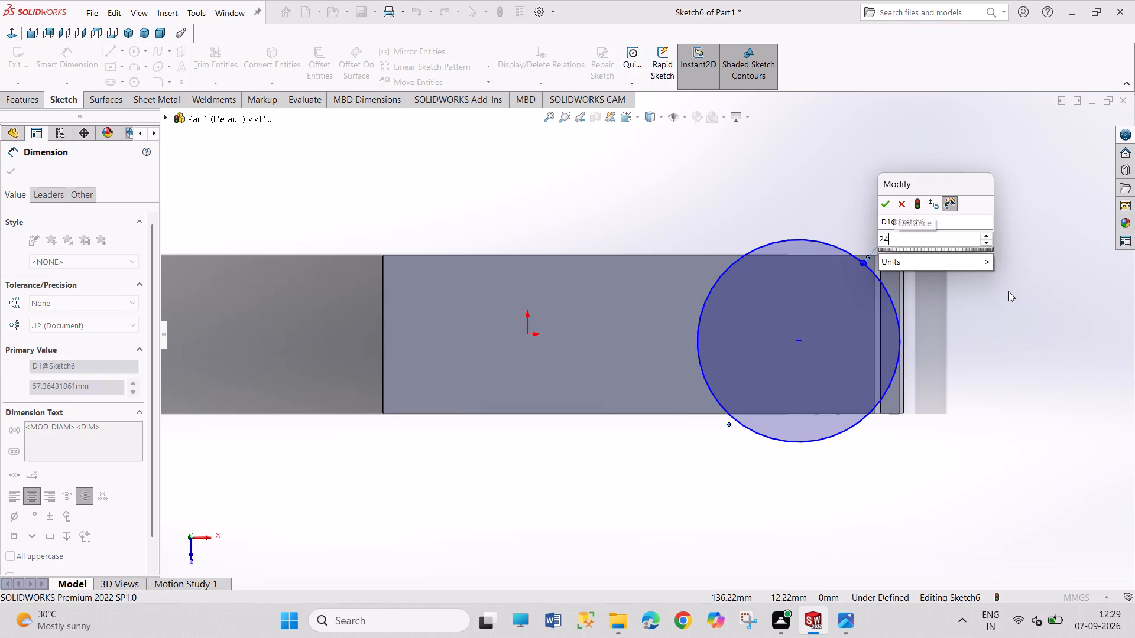
key(Return)
right_click(1024, 401)
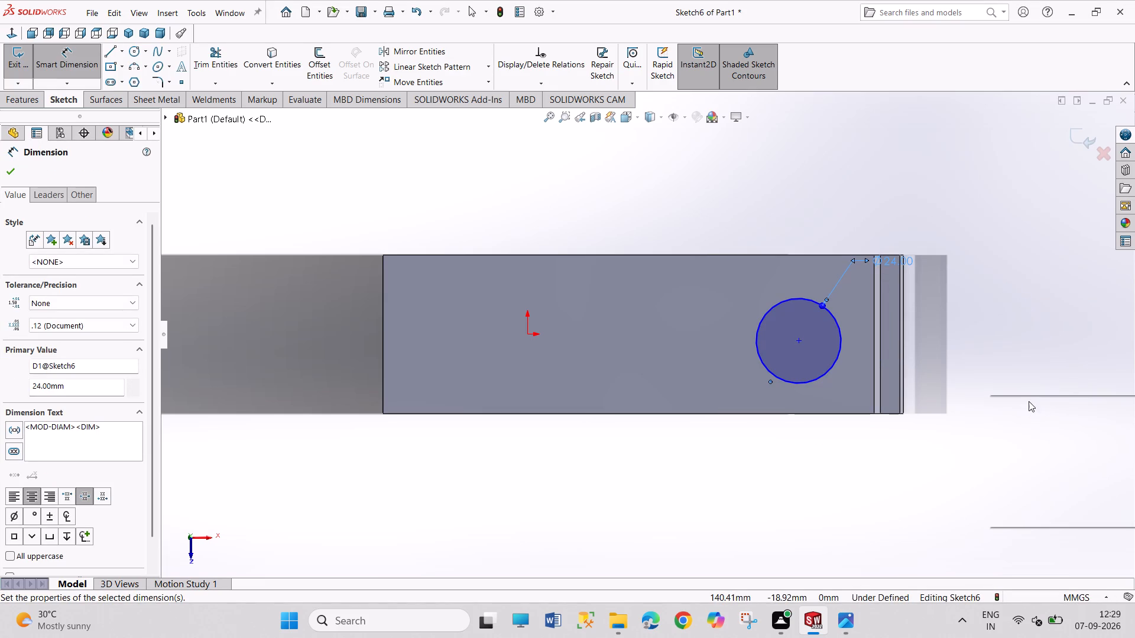
click(1034, 438)
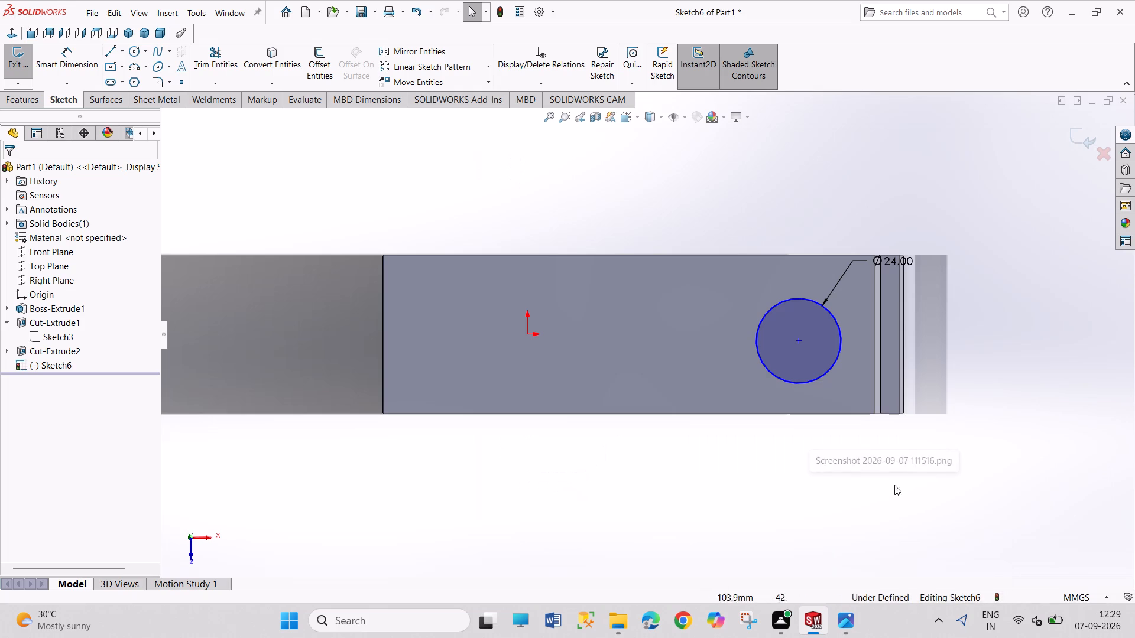
drag(904, 262, 912, 209)
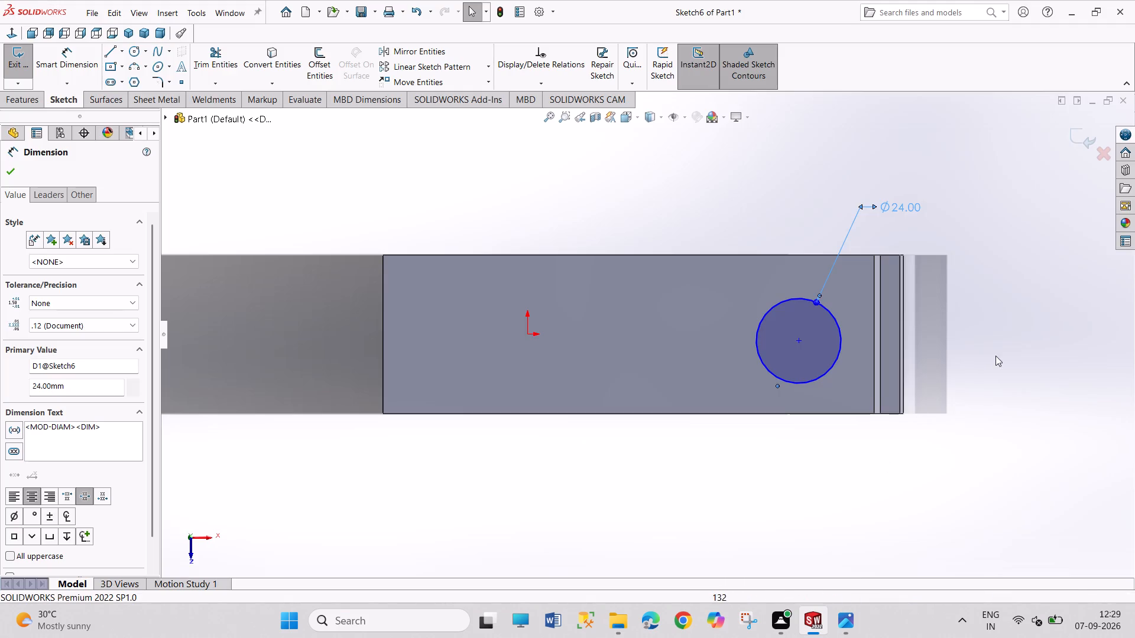
drag(996, 355, 1042, 483)
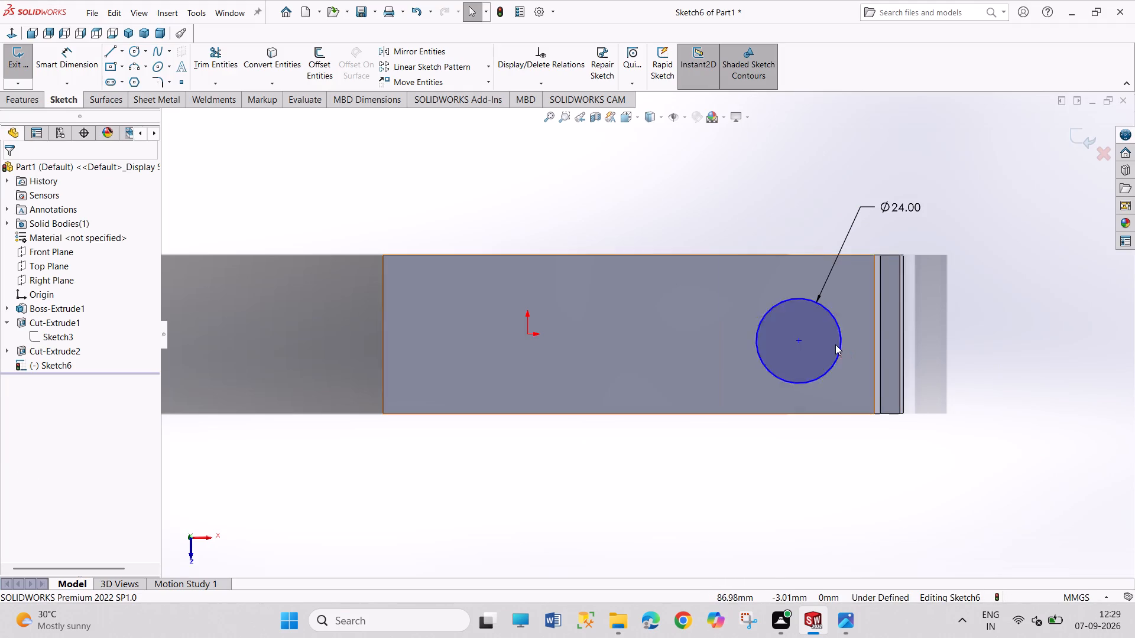
Make the circle tangent to the end edge of the upper arm's top face.
drag(838, 340, 867, 340)
double_click(868, 340)
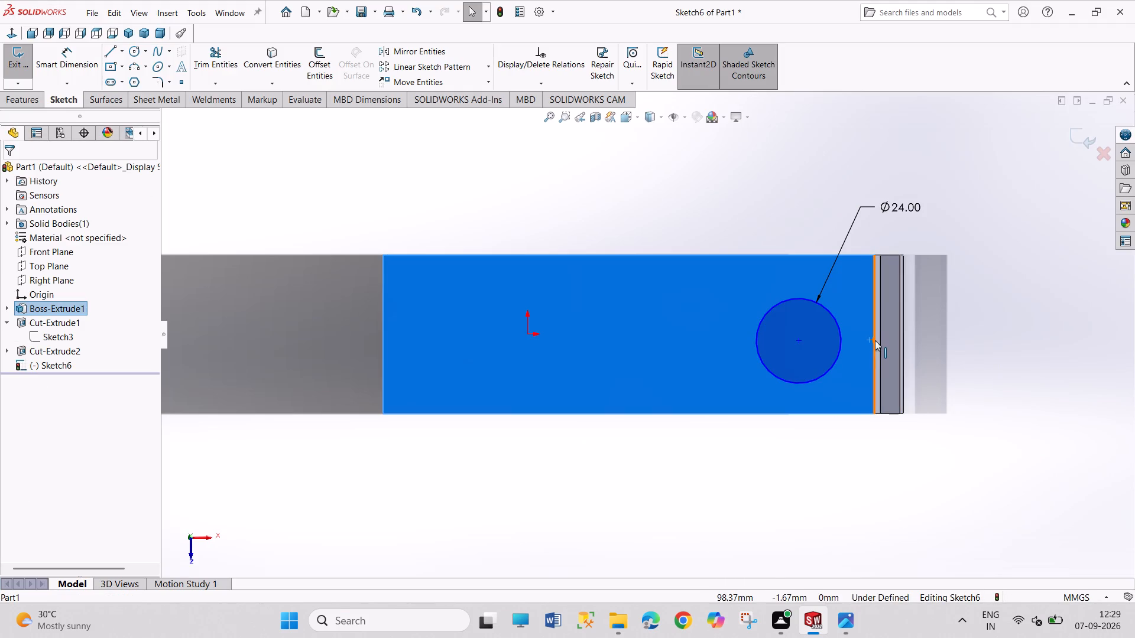
drag(984, 379, 1004, 413)
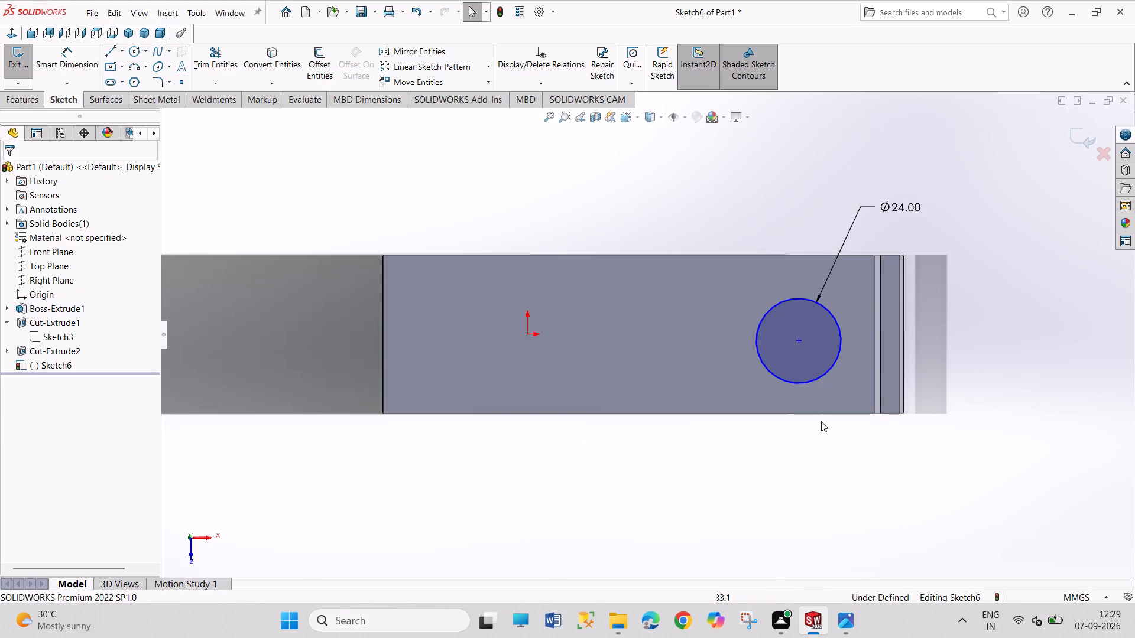
click(838, 356)
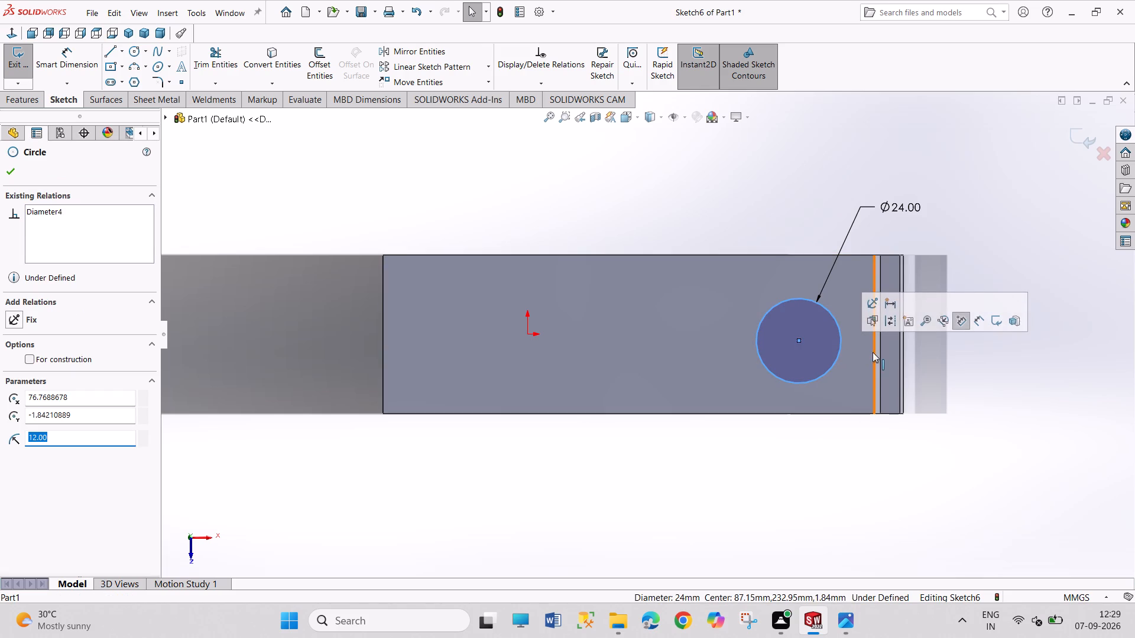
ctrl+click(872, 360)
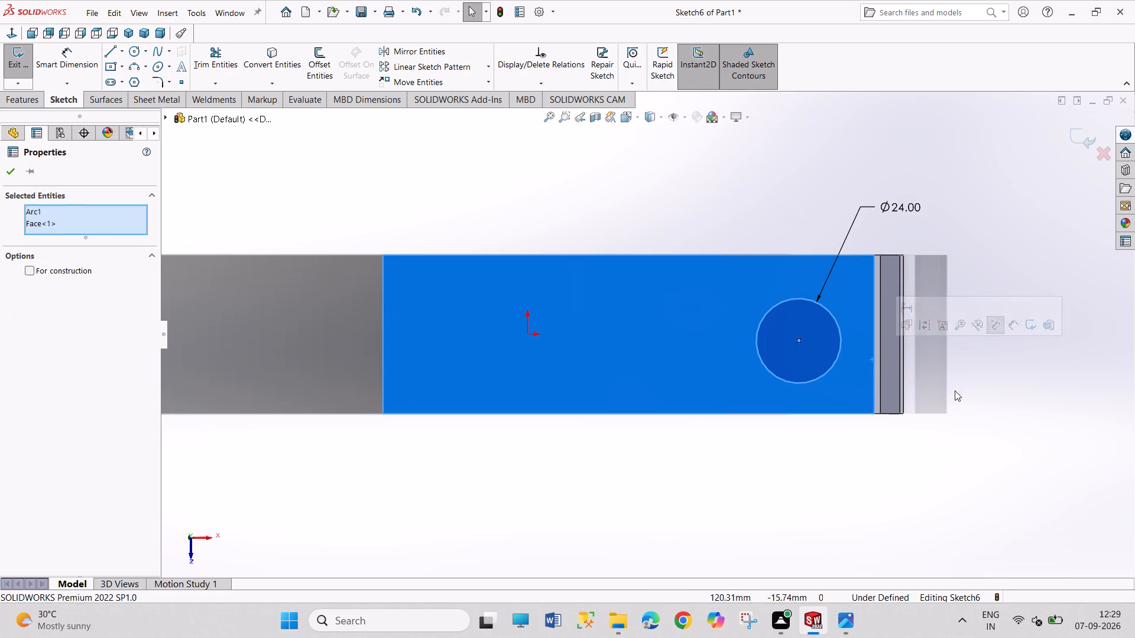
click(955, 390)
click(875, 361)
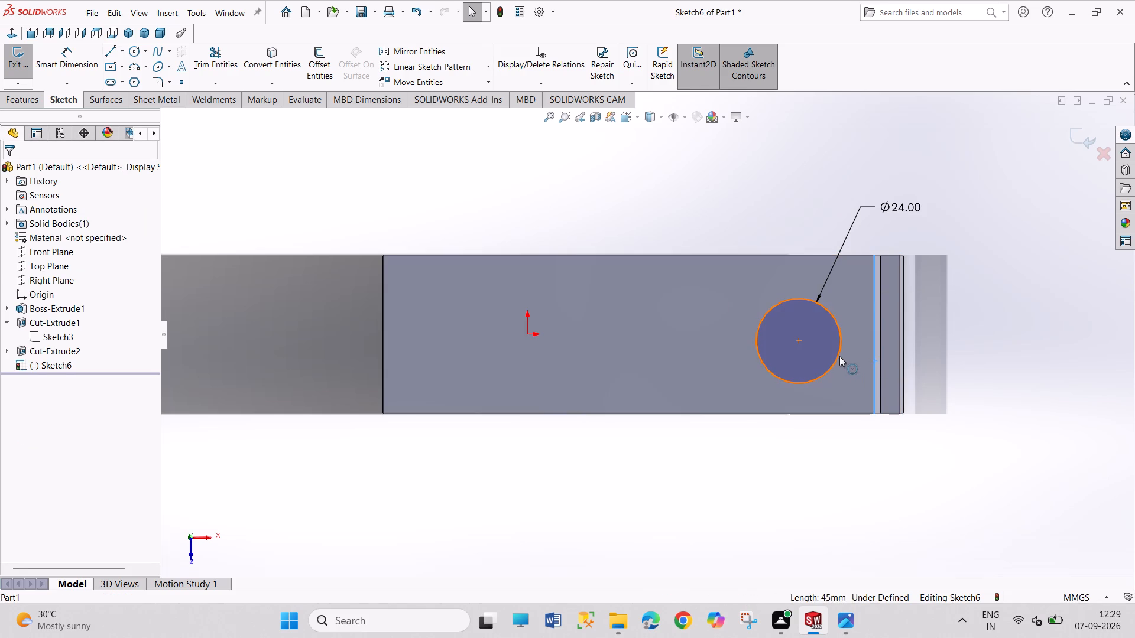
ctrl+click(838, 354)
click(868, 304)
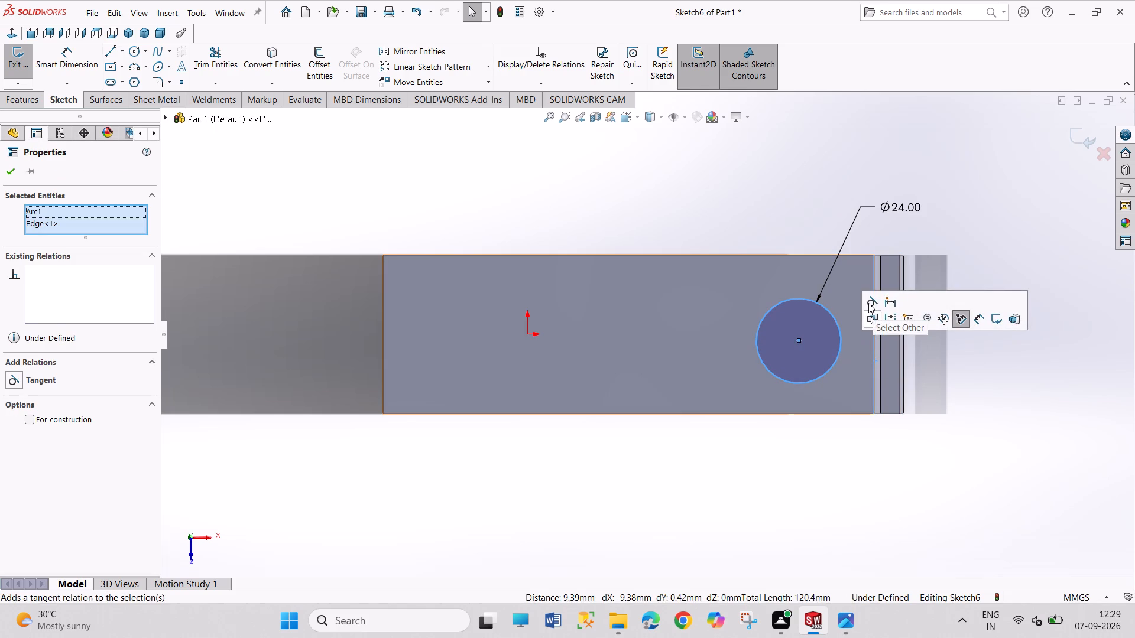
click(1033, 238)
right_click(944, 209)
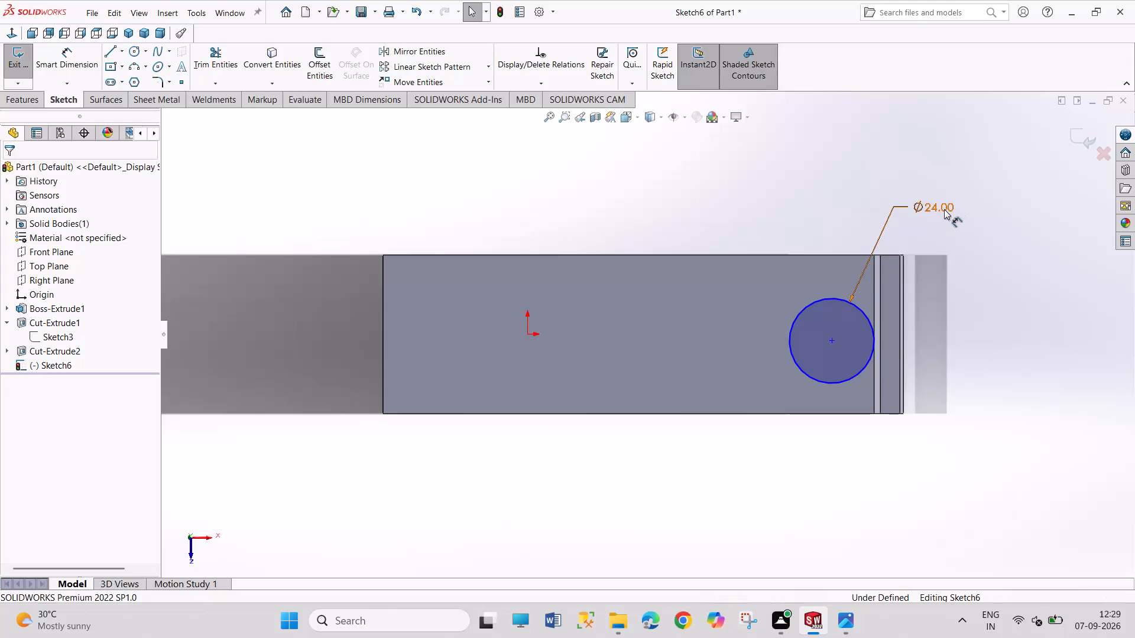
Replace the circle's existing tangent relation with tangency to the outermost end edge of the upper arm.
click(978, 367)
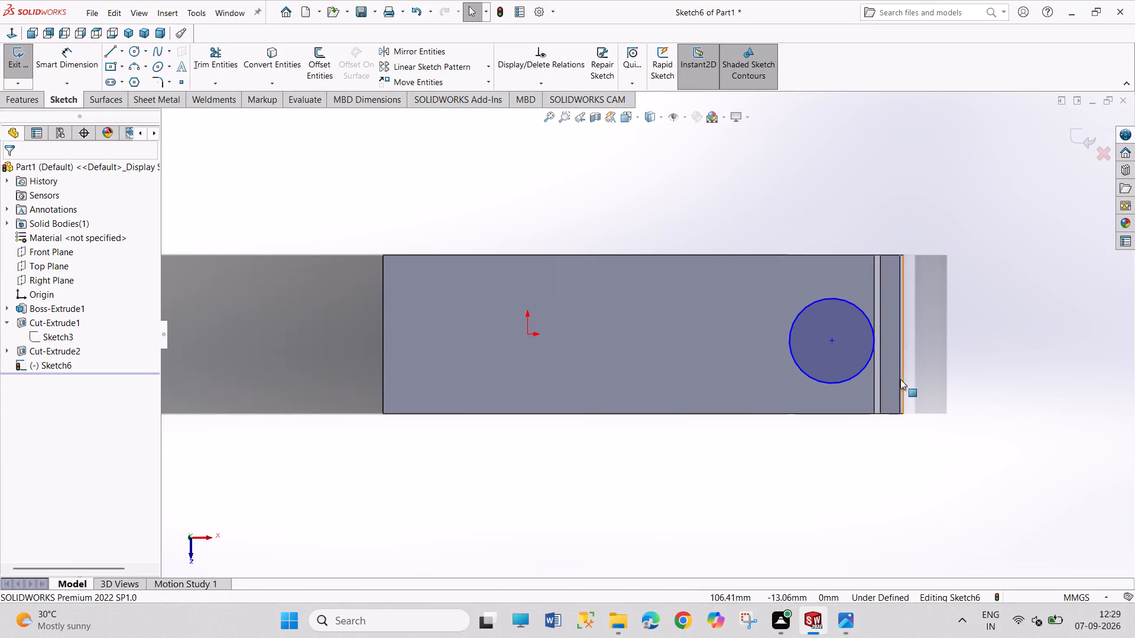
click(874, 340)
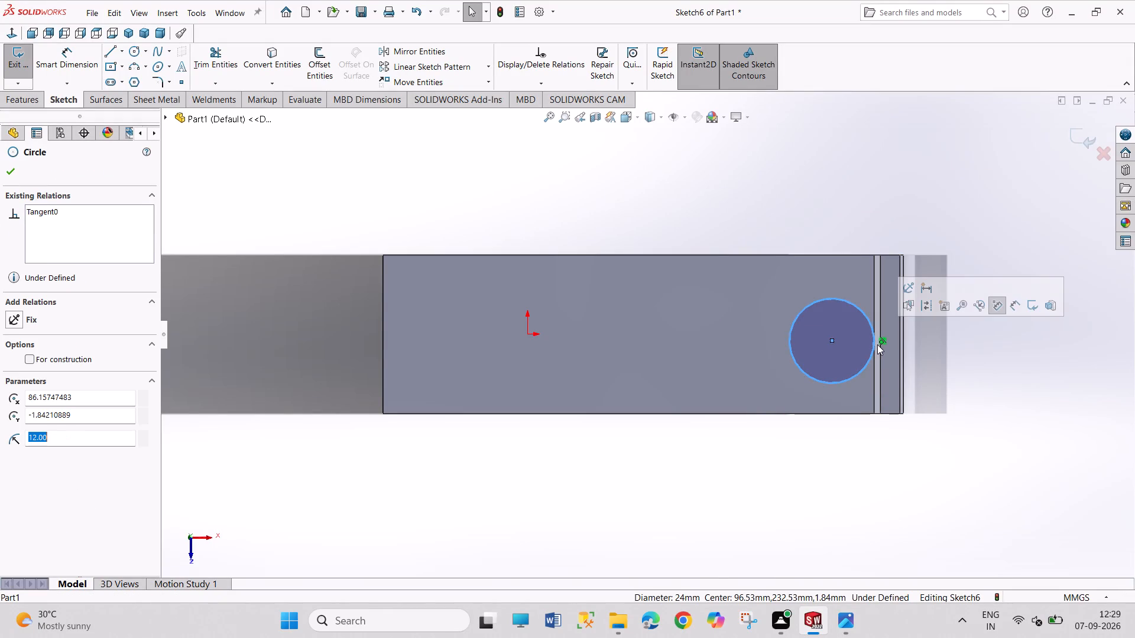
right_click(881, 341)
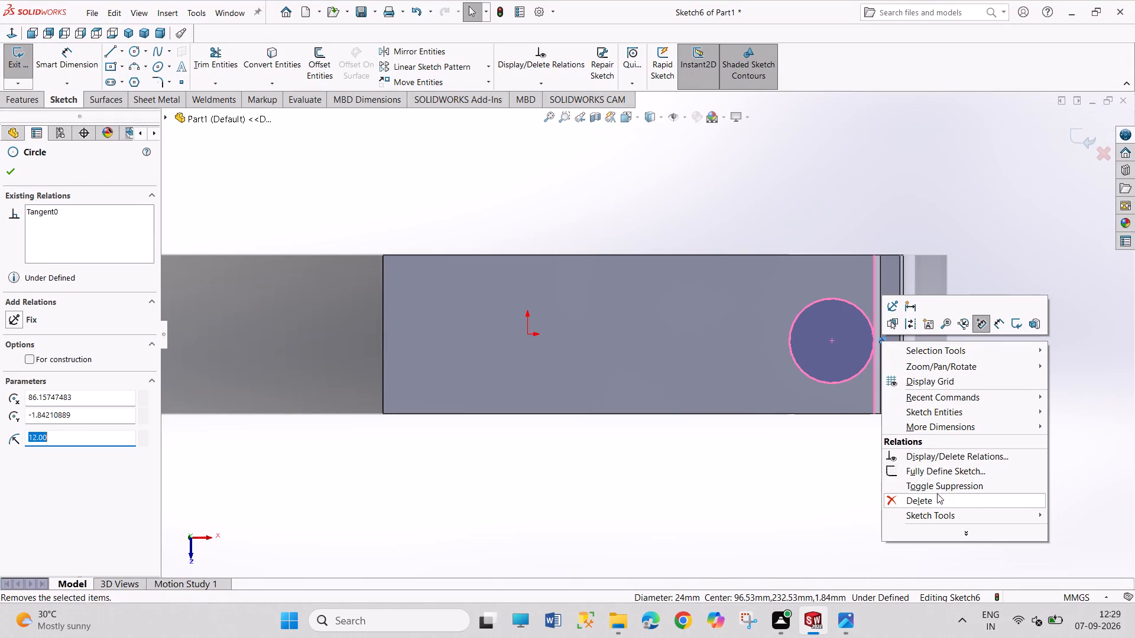
click(937, 493)
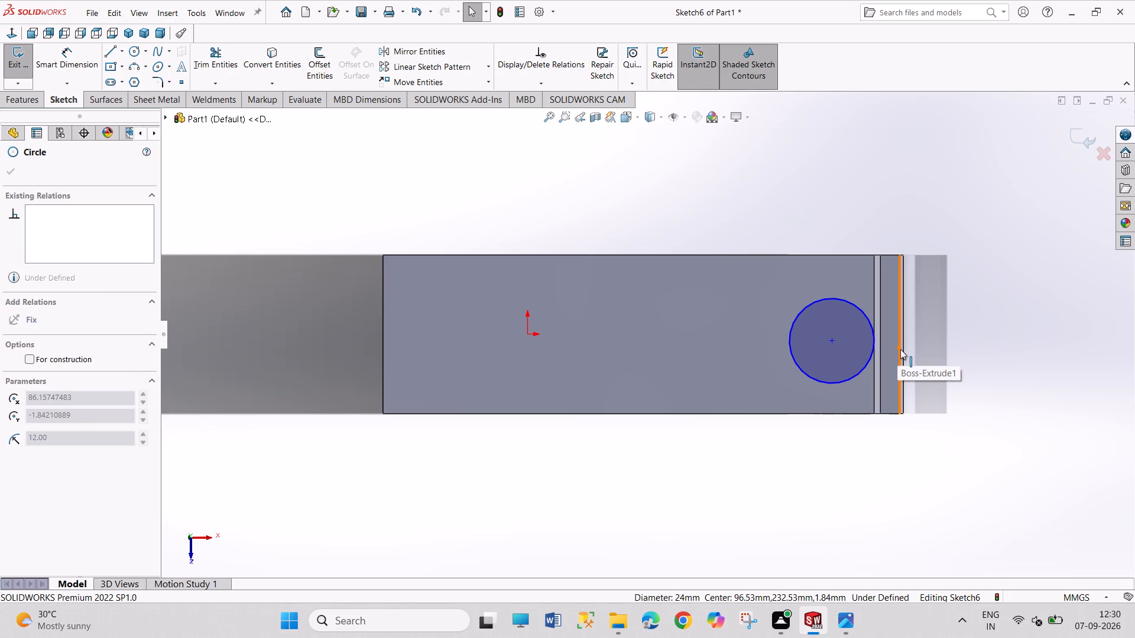
click(900, 349)
ctrl+click(873, 346)
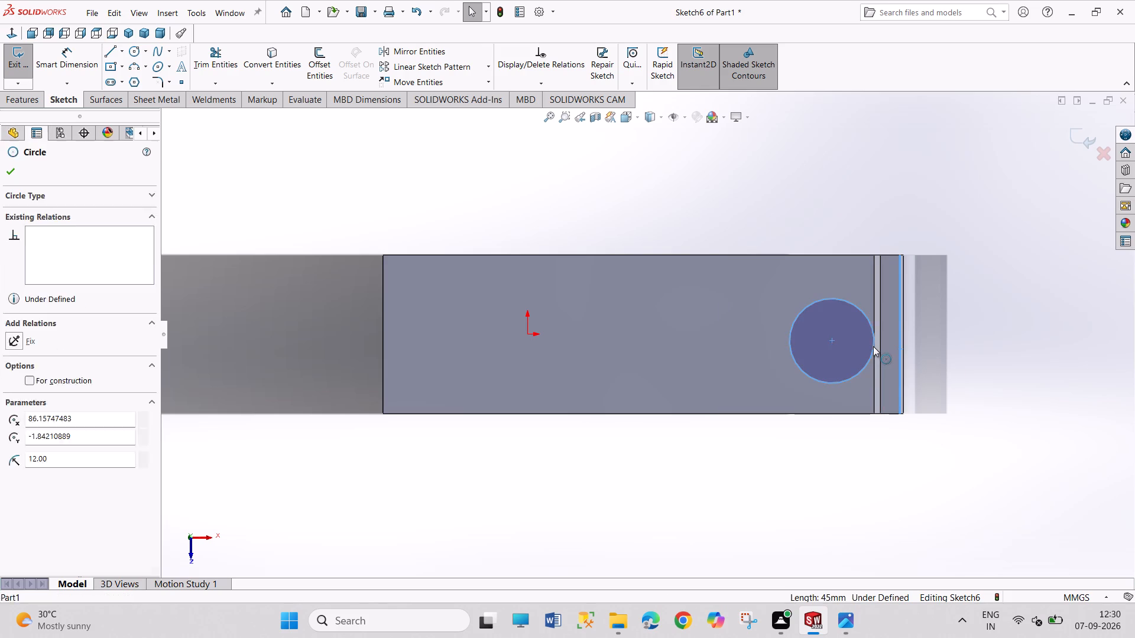
click(910, 300)
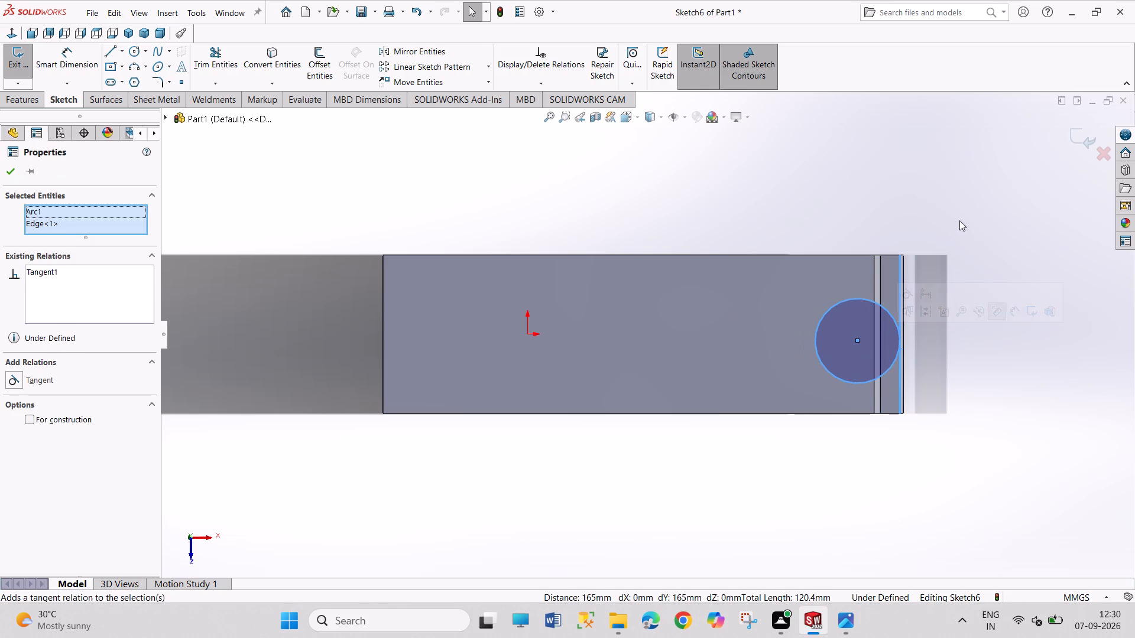
drag(959, 220, 996, 340)
Make the circle tangent to both long side edges of the upper arm's top face.
click(862, 301)
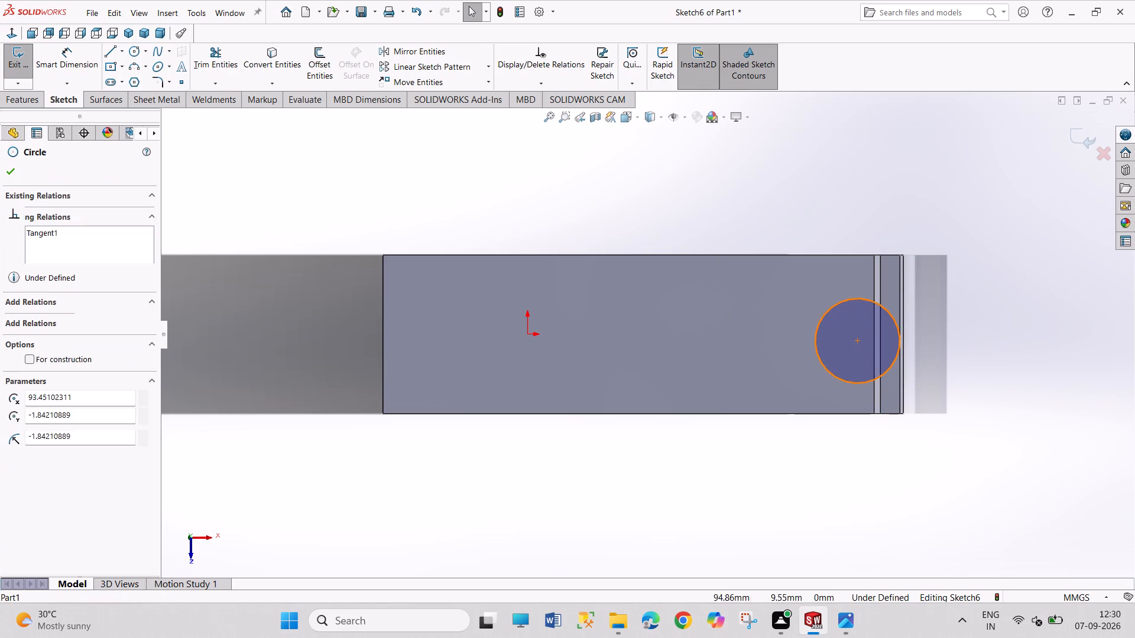
ctrl+click(859, 256)
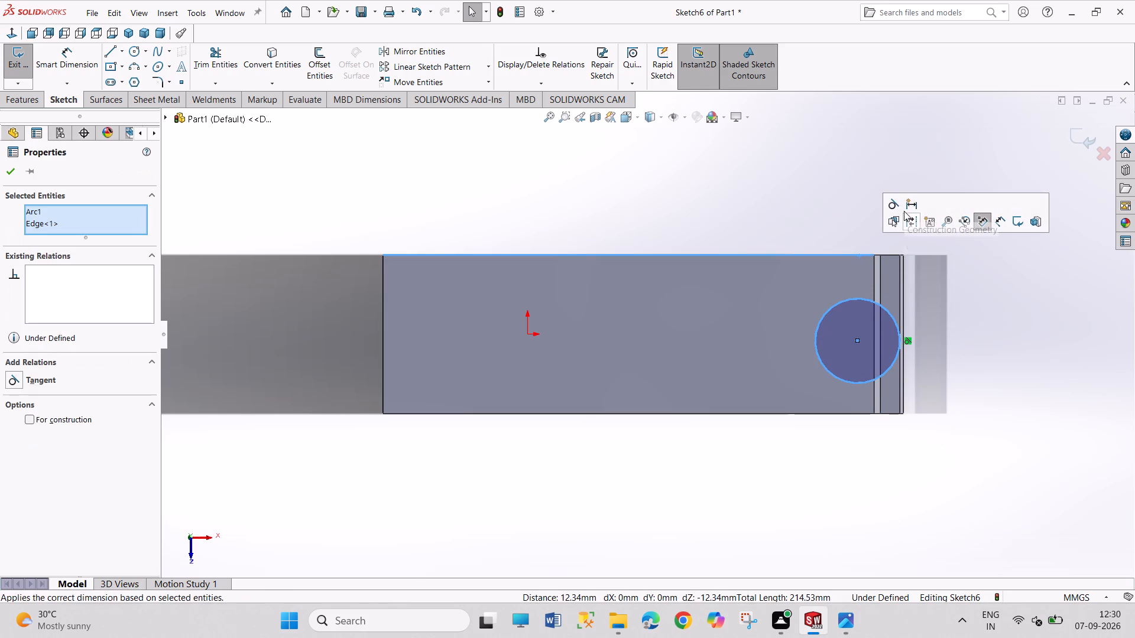
click(891, 203)
click(968, 298)
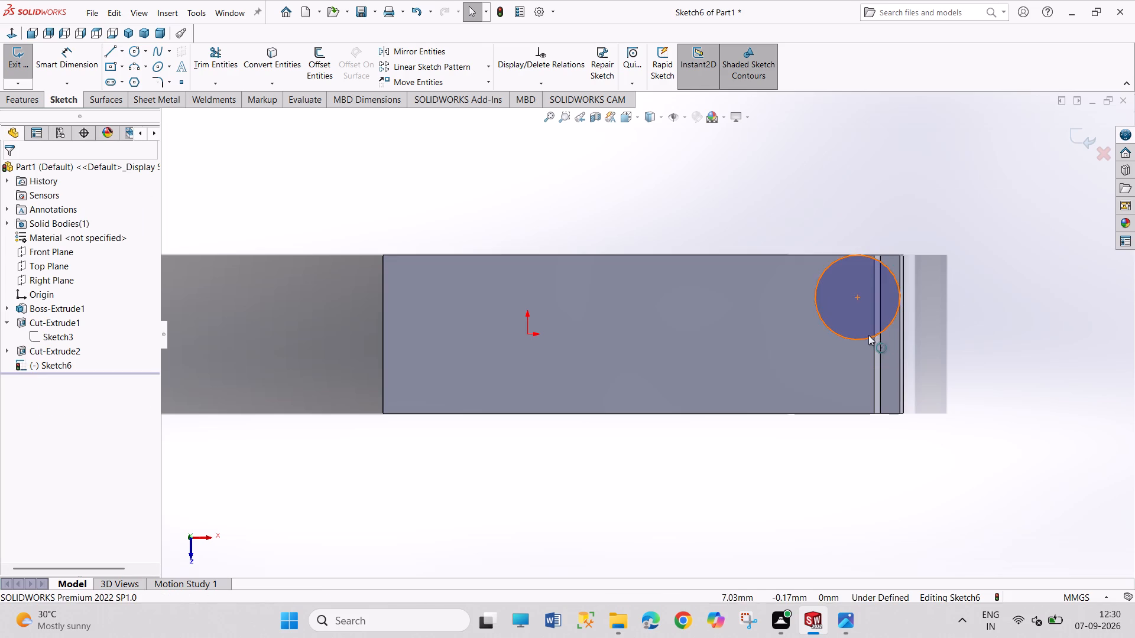
click(866, 335)
ctrl+click(849, 413)
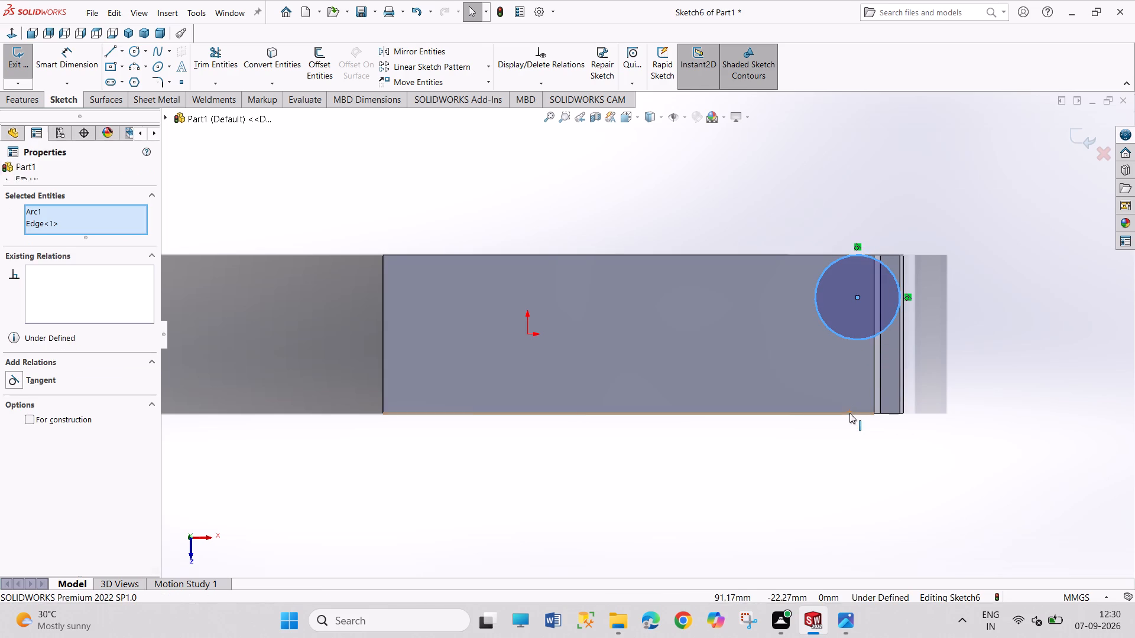
click(884, 359)
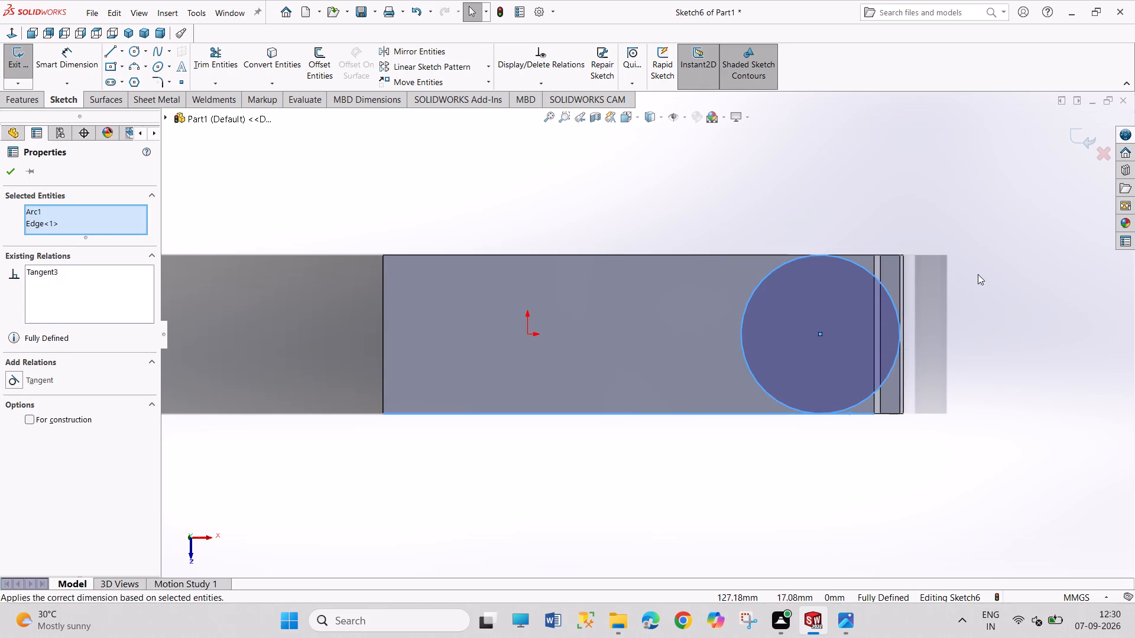
drag(982, 276, 1020, 390)
Extrude the circle as a merged boss, blind 18.5 mm upward and 58.5 mm downward in the second direction.
click(14, 60)
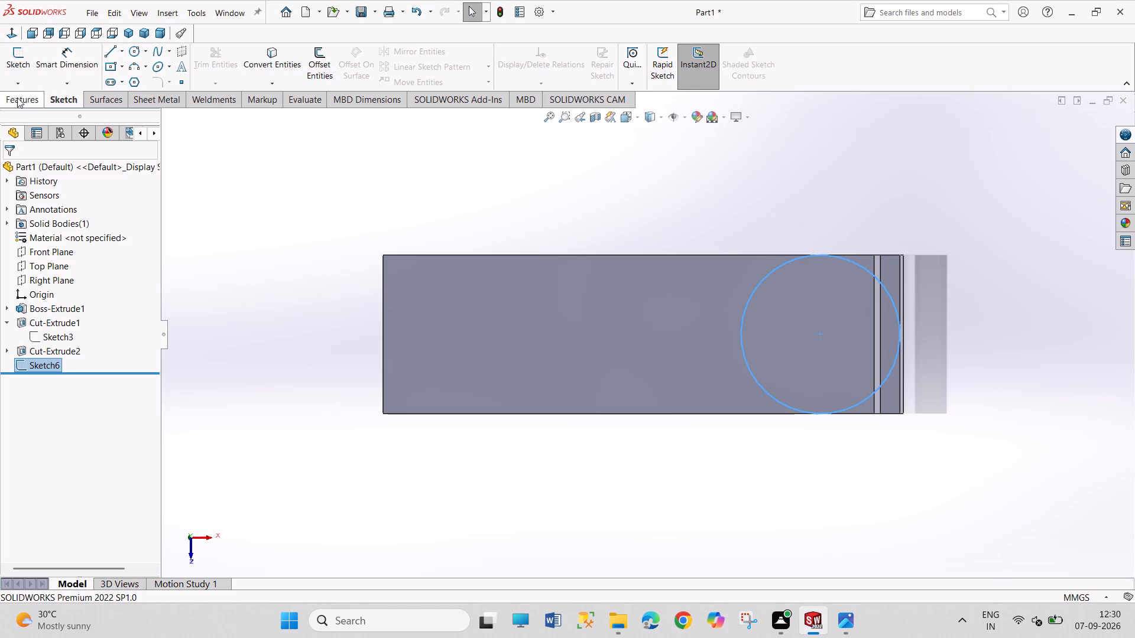
click(17, 94)
click(17, 70)
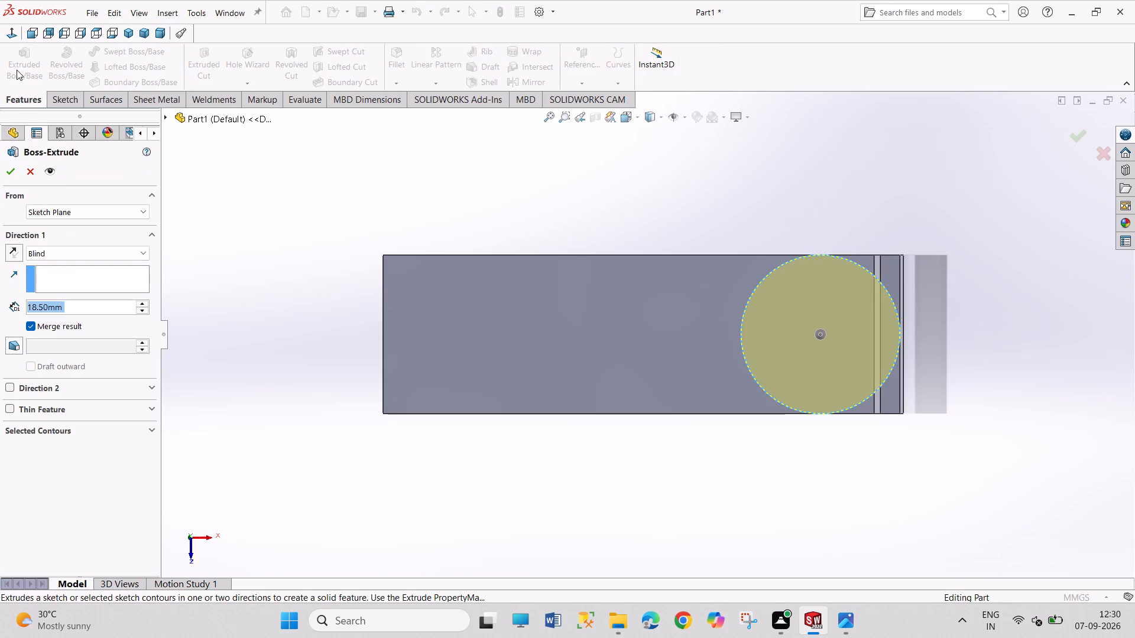
click(132, 34)
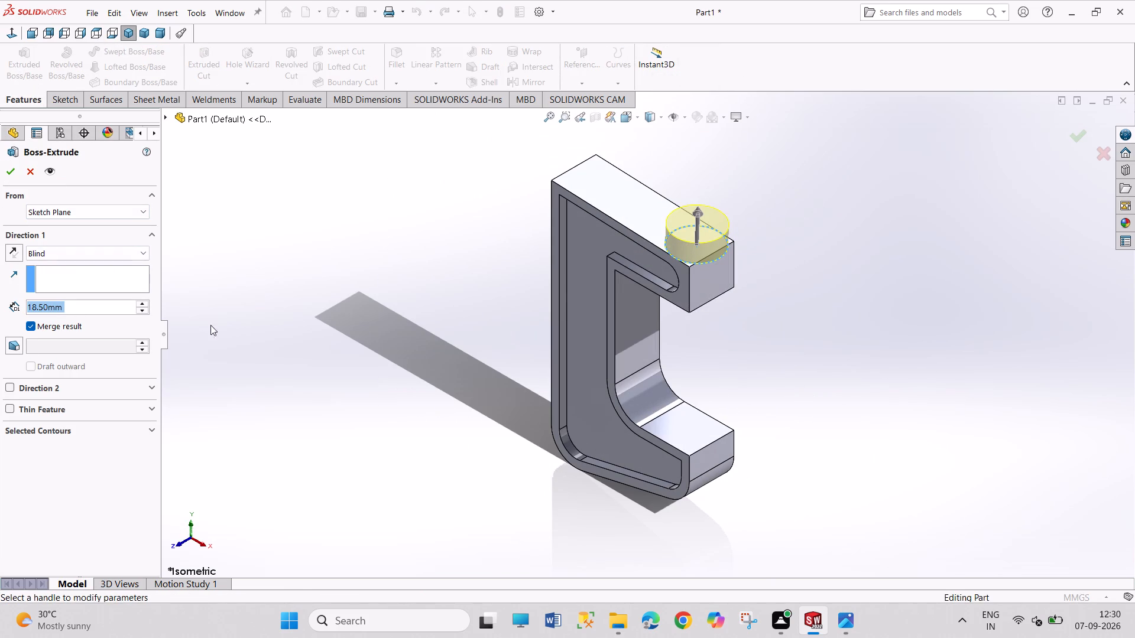
click(13, 387)
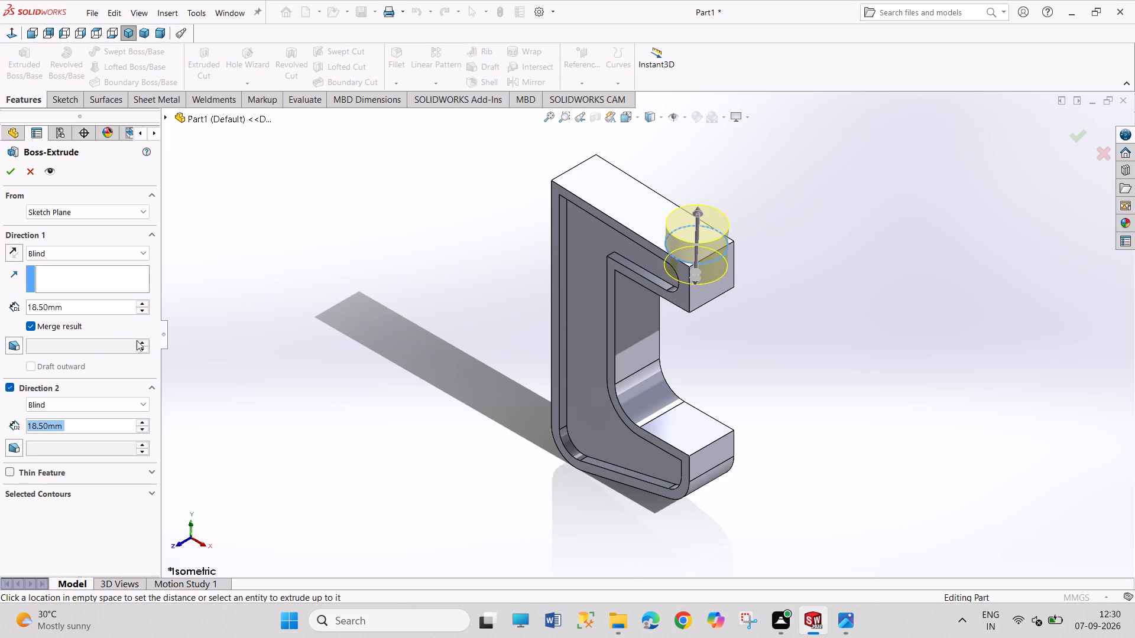
click(143, 344)
click(142, 426)
click(142, 424)
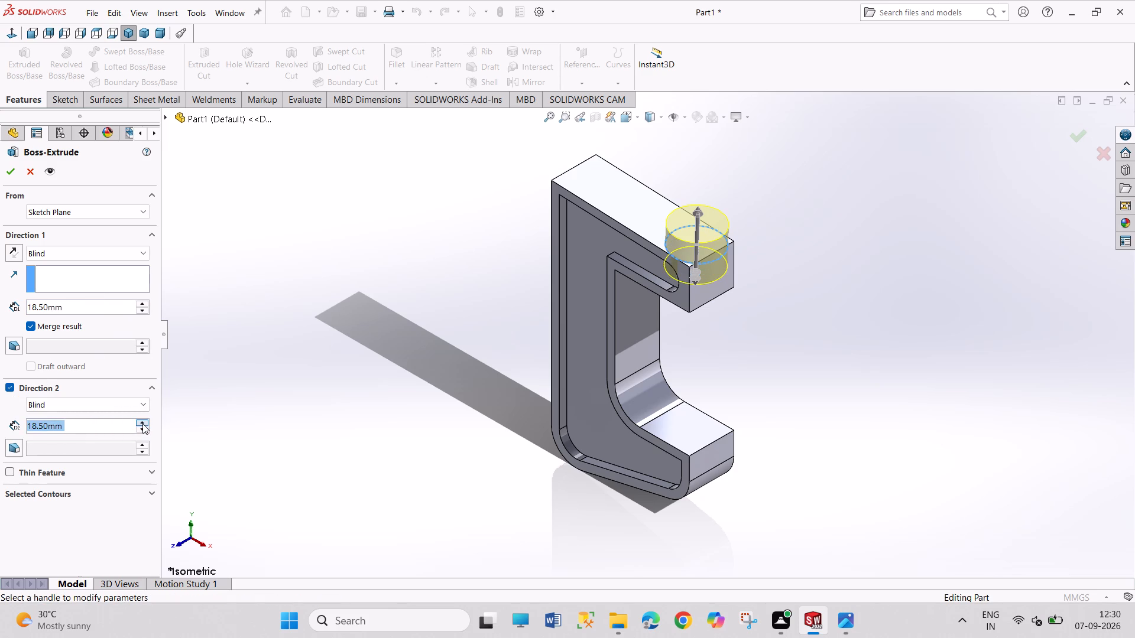
double_click(142, 424)
click(142, 424)
click(142, 424)
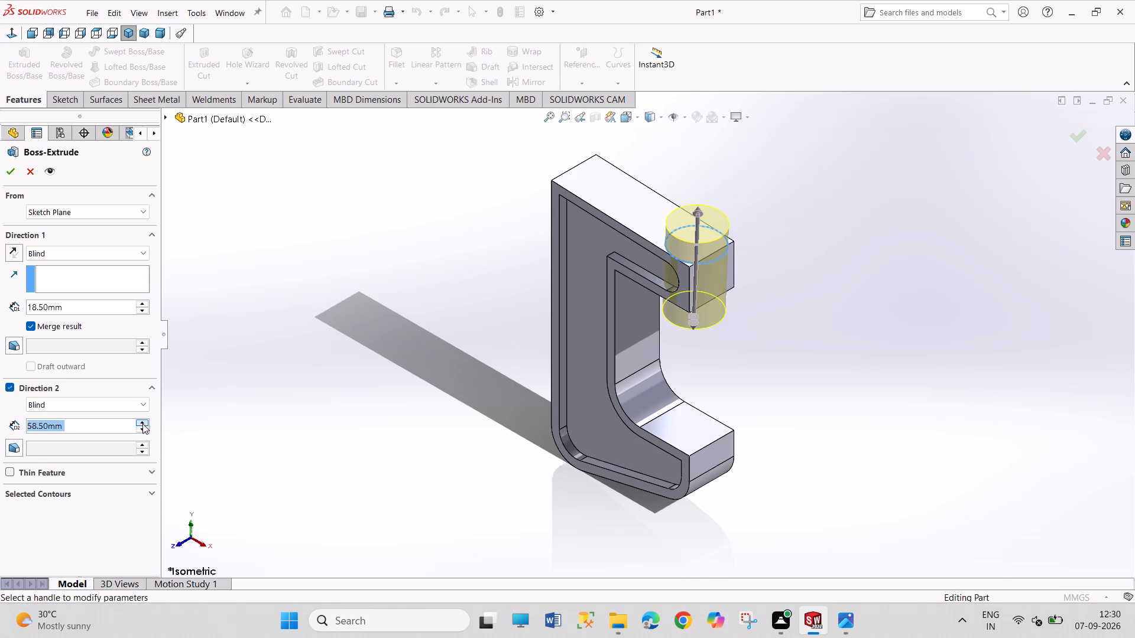
click(9, 173)
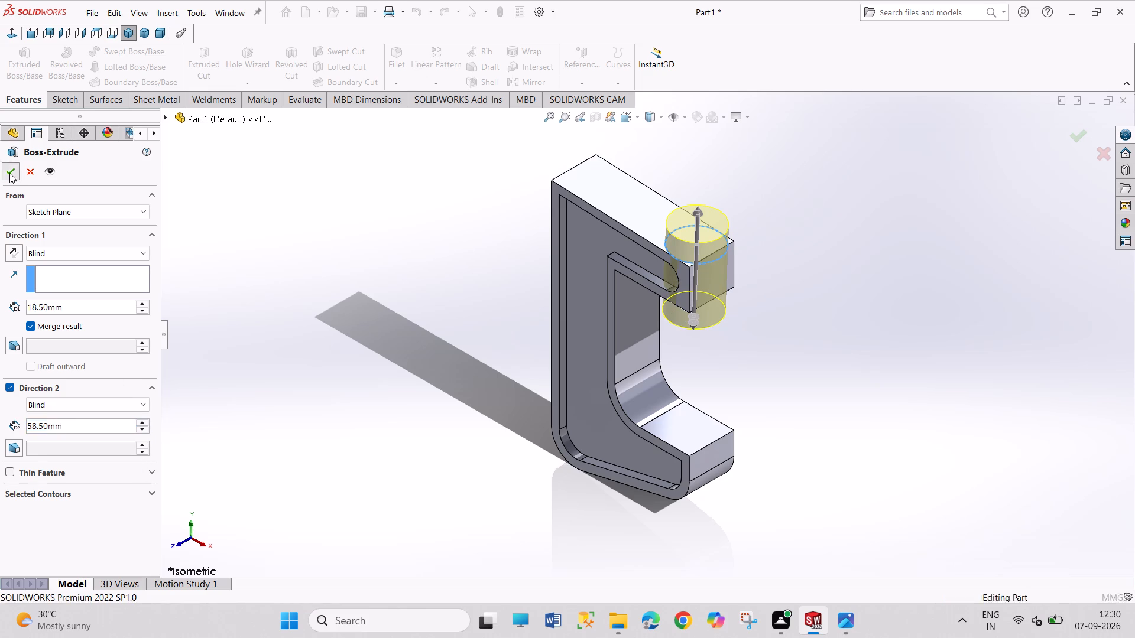
drag(267, 271, 358, 382)
drag(249, 276, 331, 383)
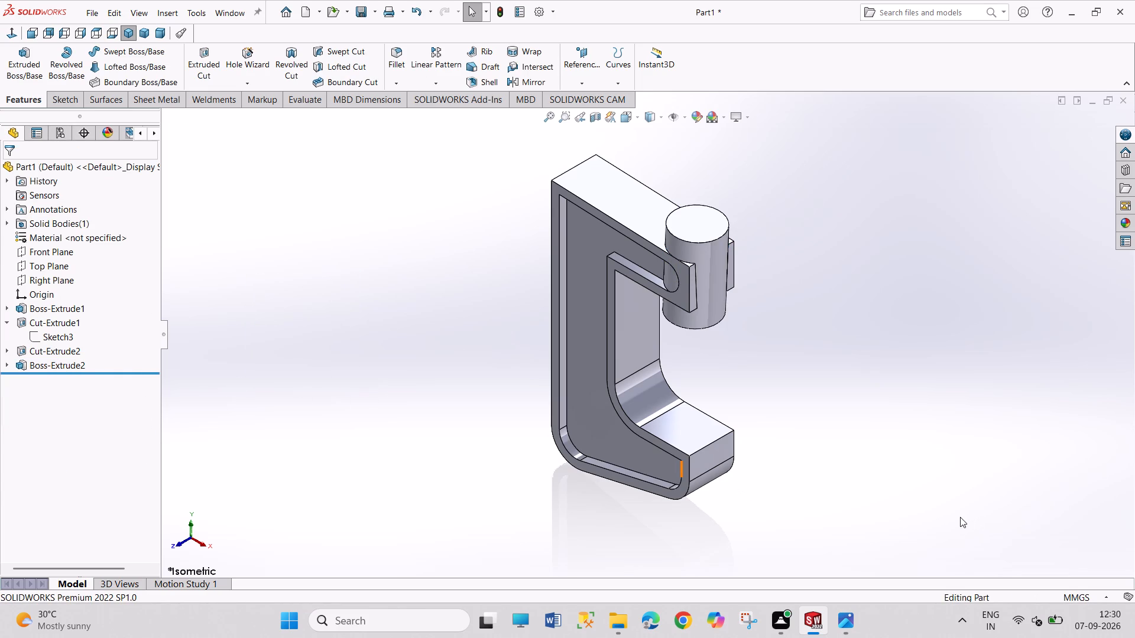
Sketch a 20 mm diameter circle centred on the top face of the cylindrical boss.
click(710, 234)
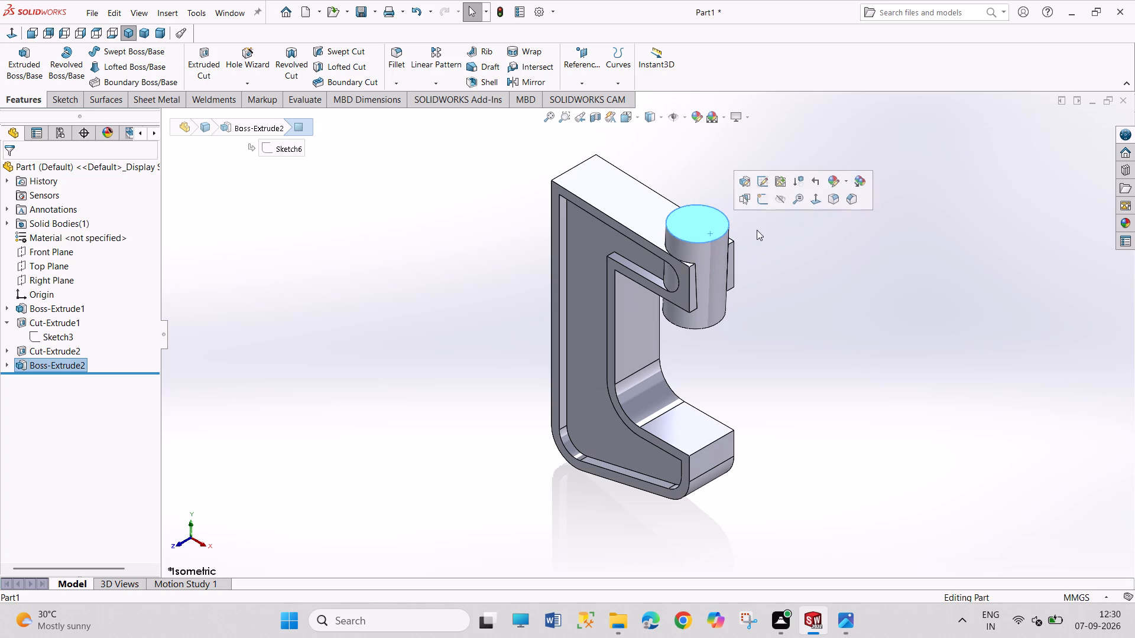
click(766, 204)
drag(884, 286, 965, 418)
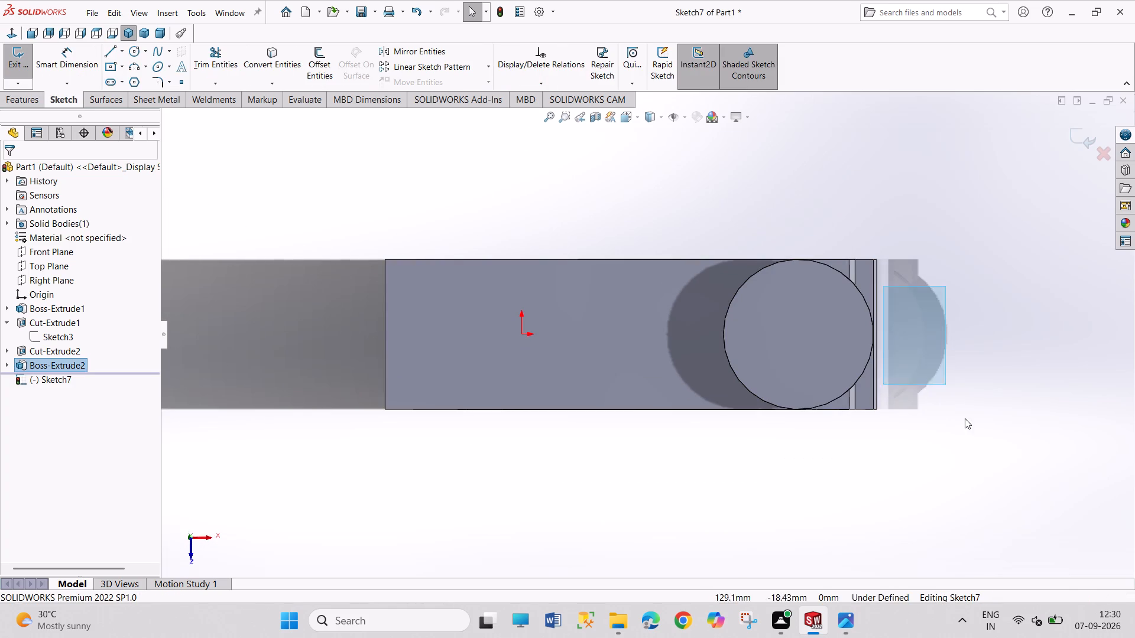
drag(965, 418, 965, 419)
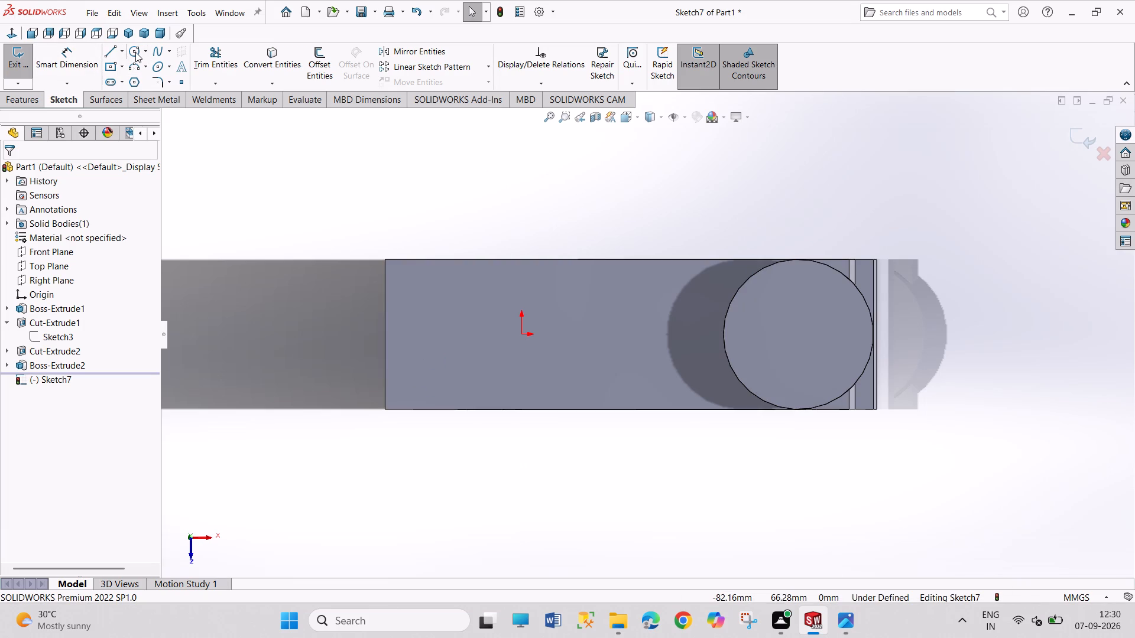
click(135, 52)
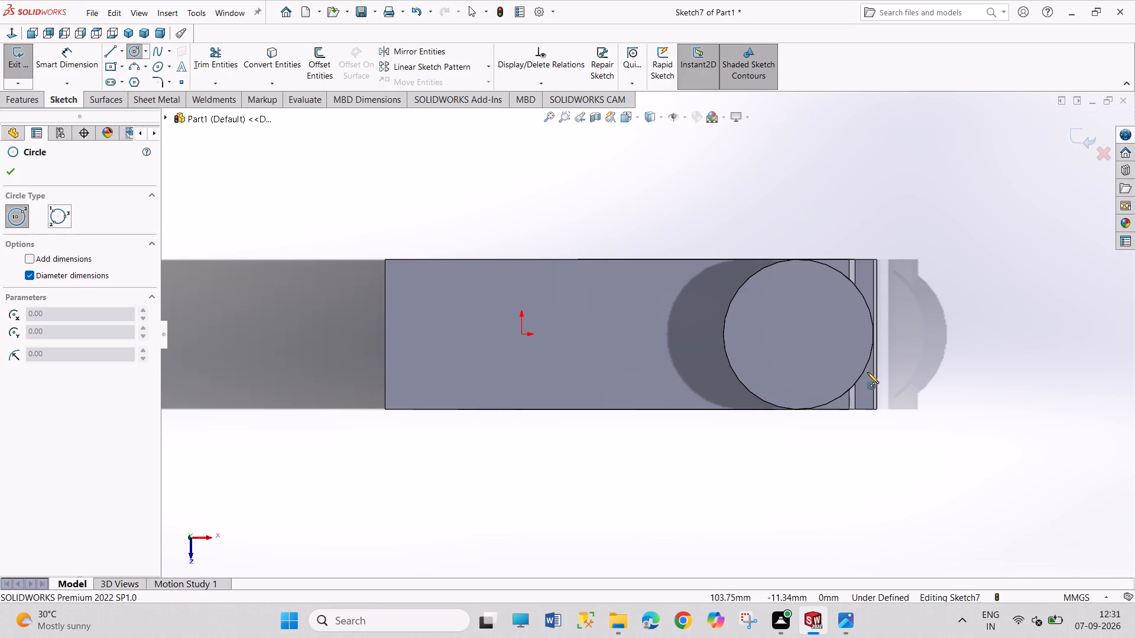
click(799, 335)
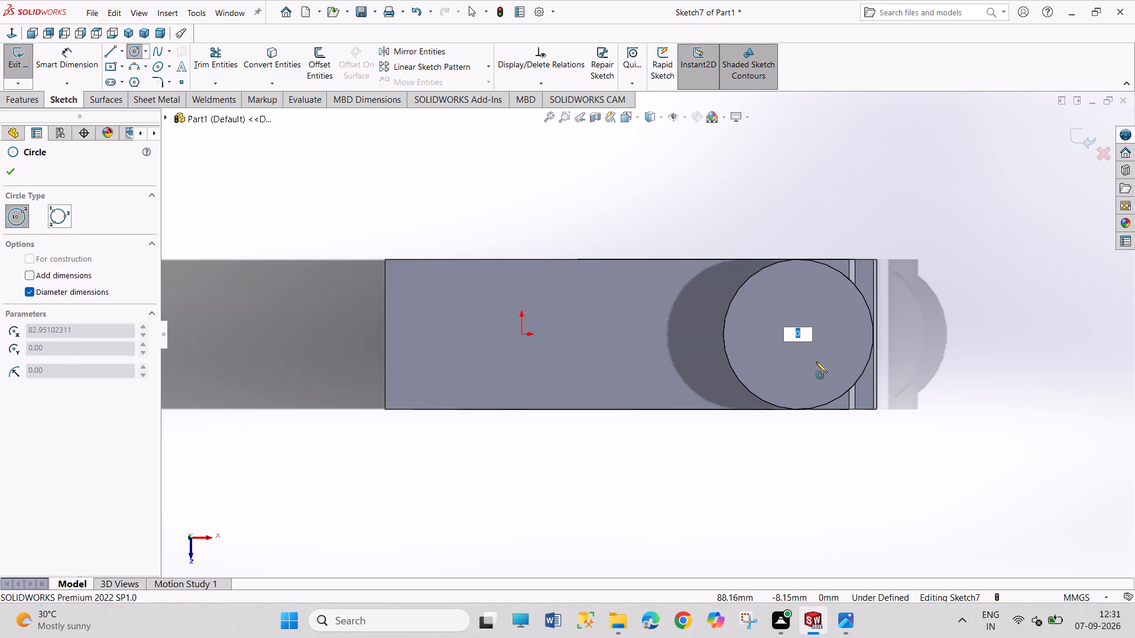
text(20)
key(Return)
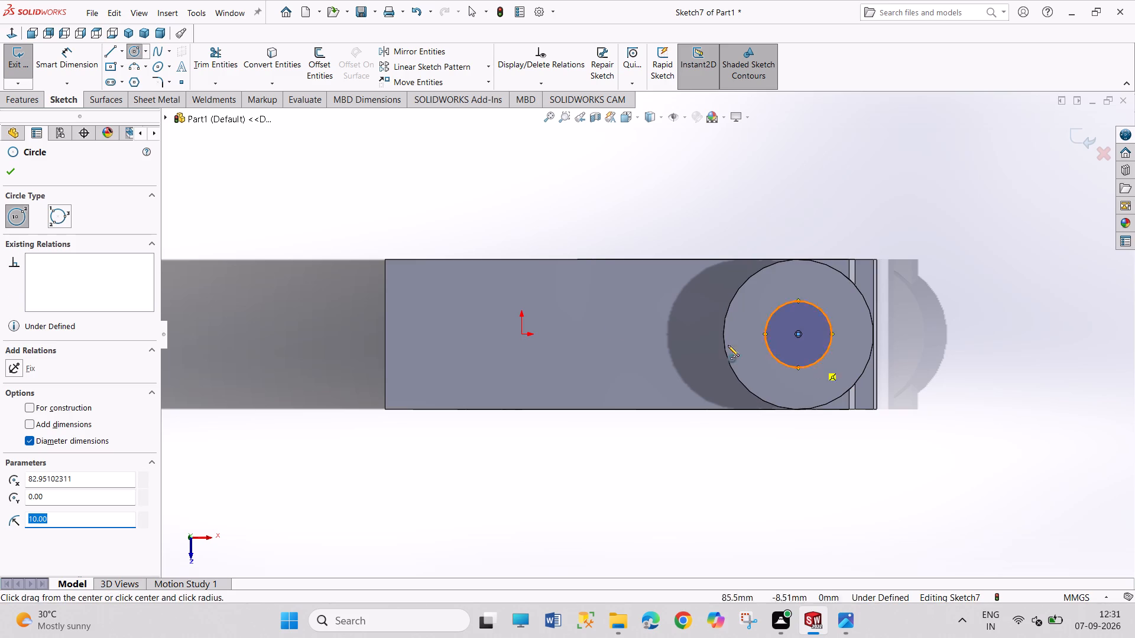
drag(20, 43, 22, 49)
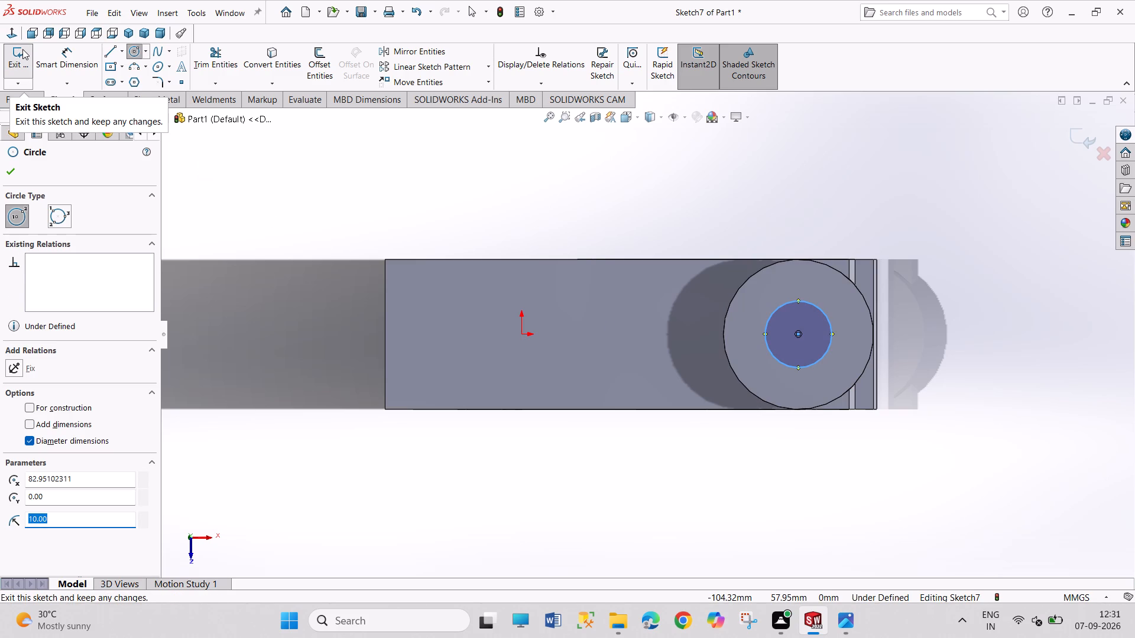
click(23, 56)
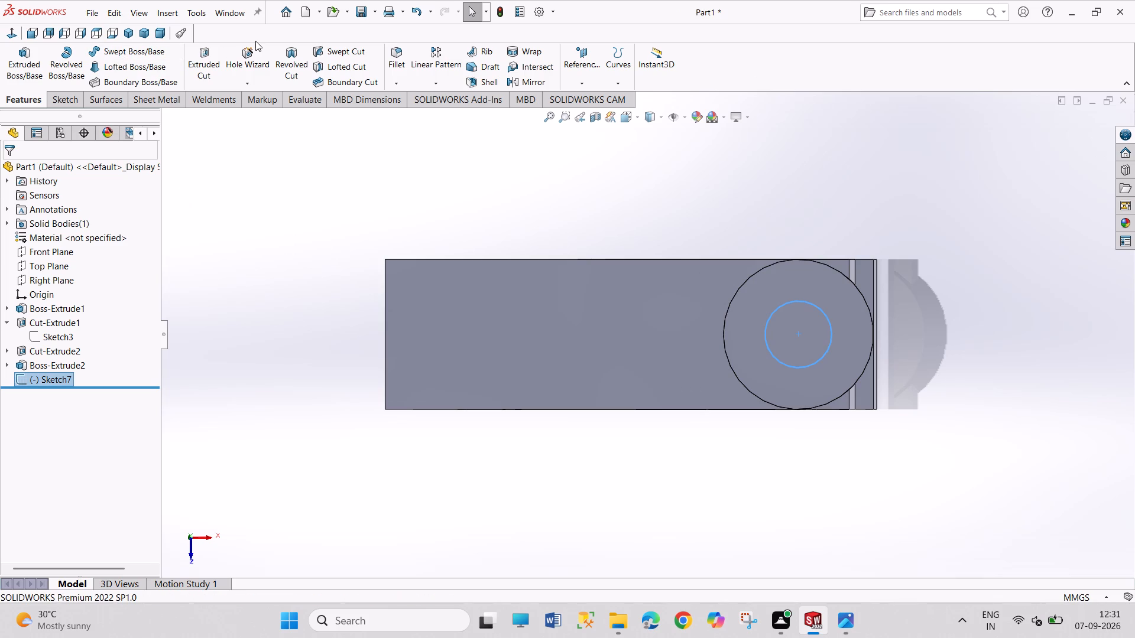
Cut the 20 mm circle down through the cylindrical boss with a blind depth of 98.5 mm.
click(206, 51)
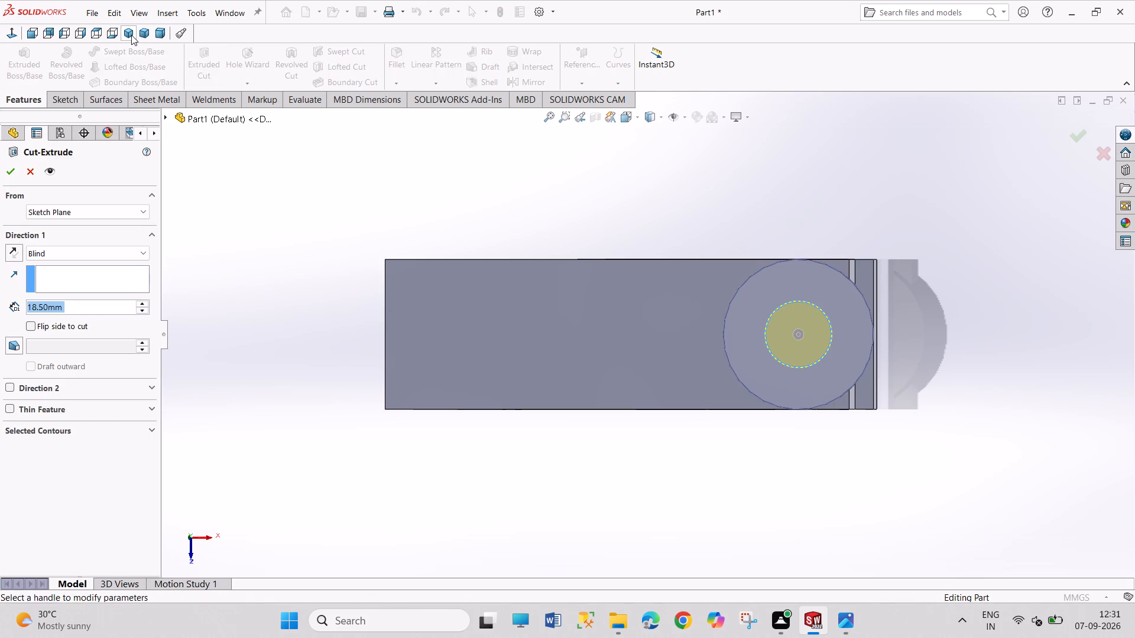
click(131, 34)
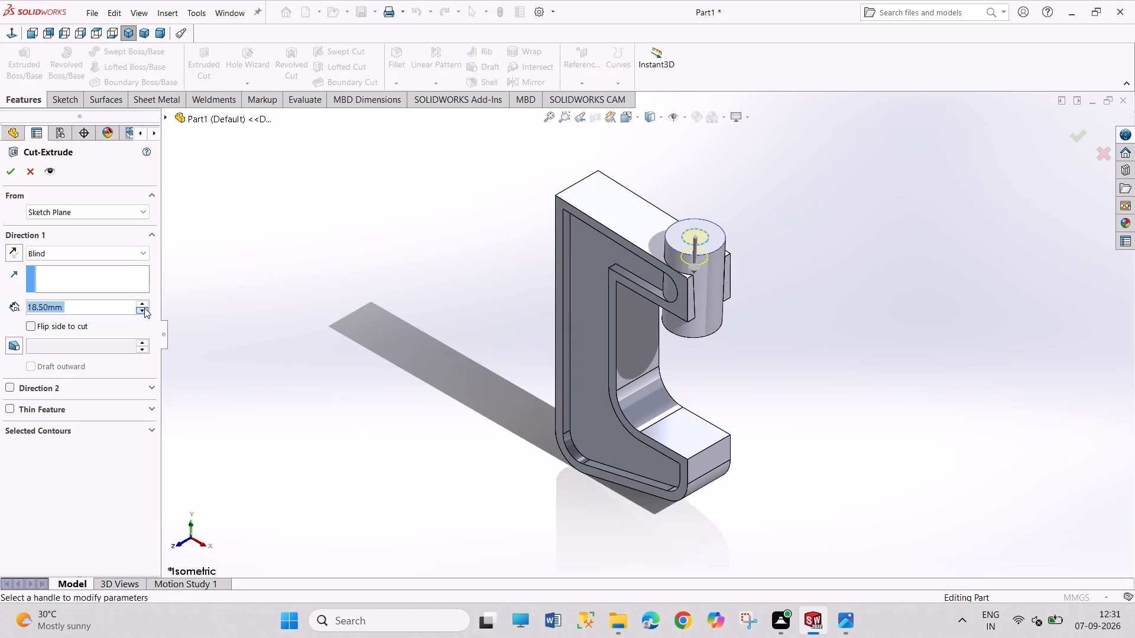
triple_click(144, 306)
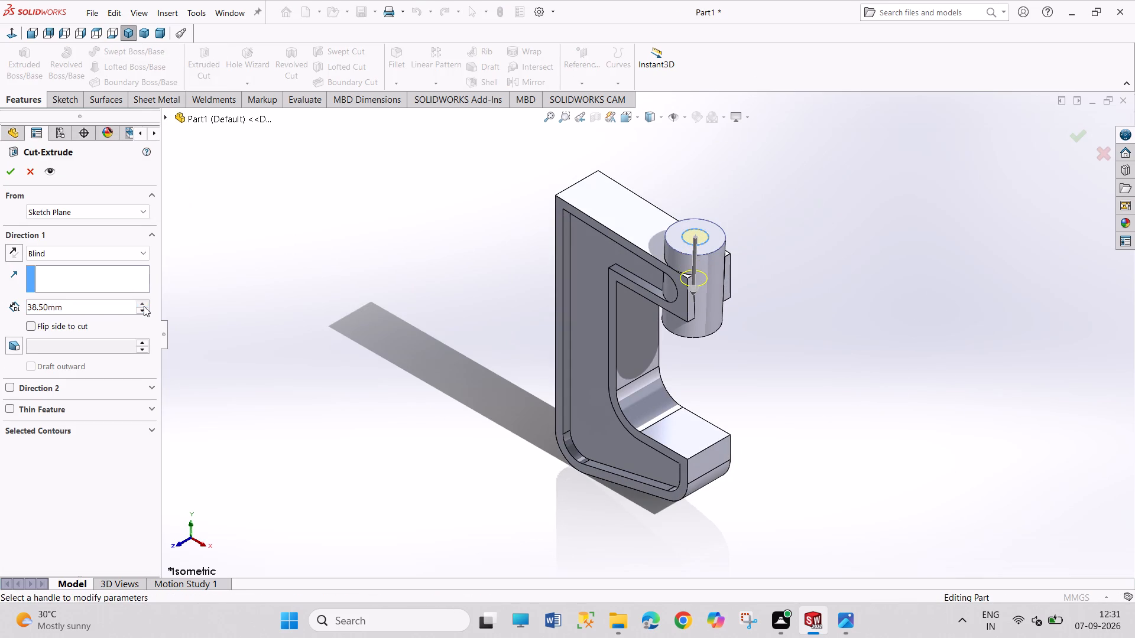
triple_click(144, 306)
double_click(144, 306)
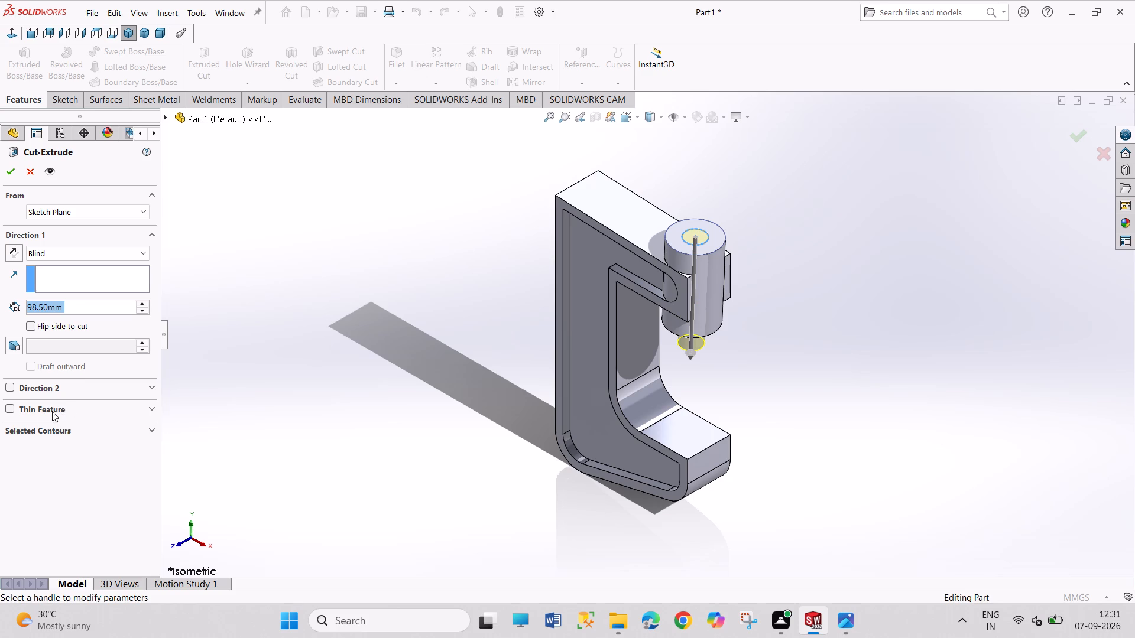
click(7, 160)
click(7, 163)
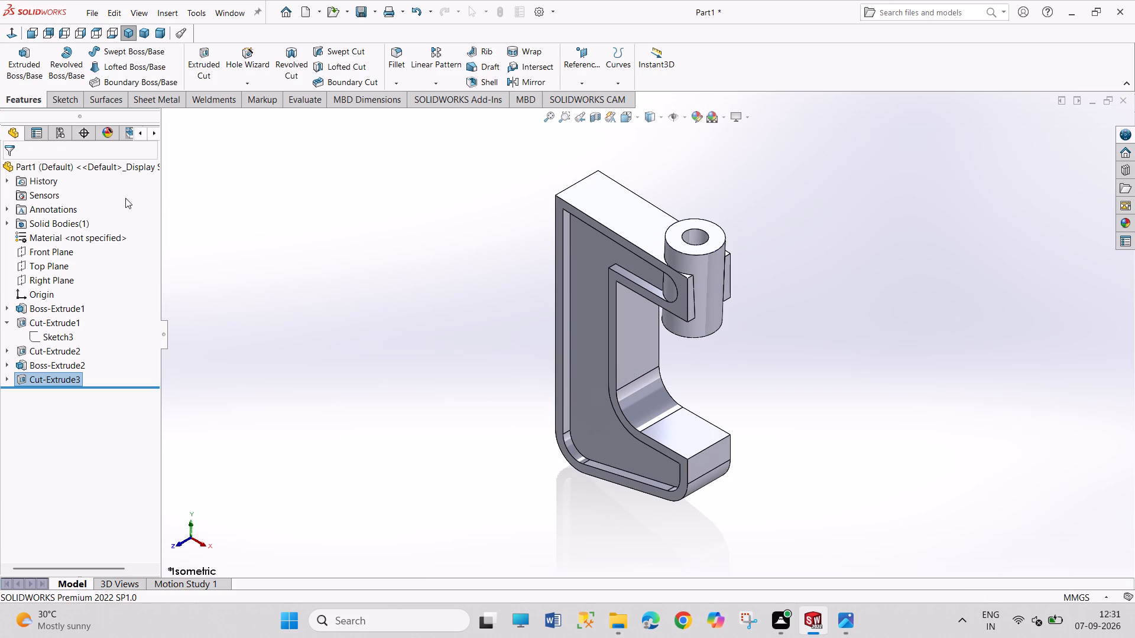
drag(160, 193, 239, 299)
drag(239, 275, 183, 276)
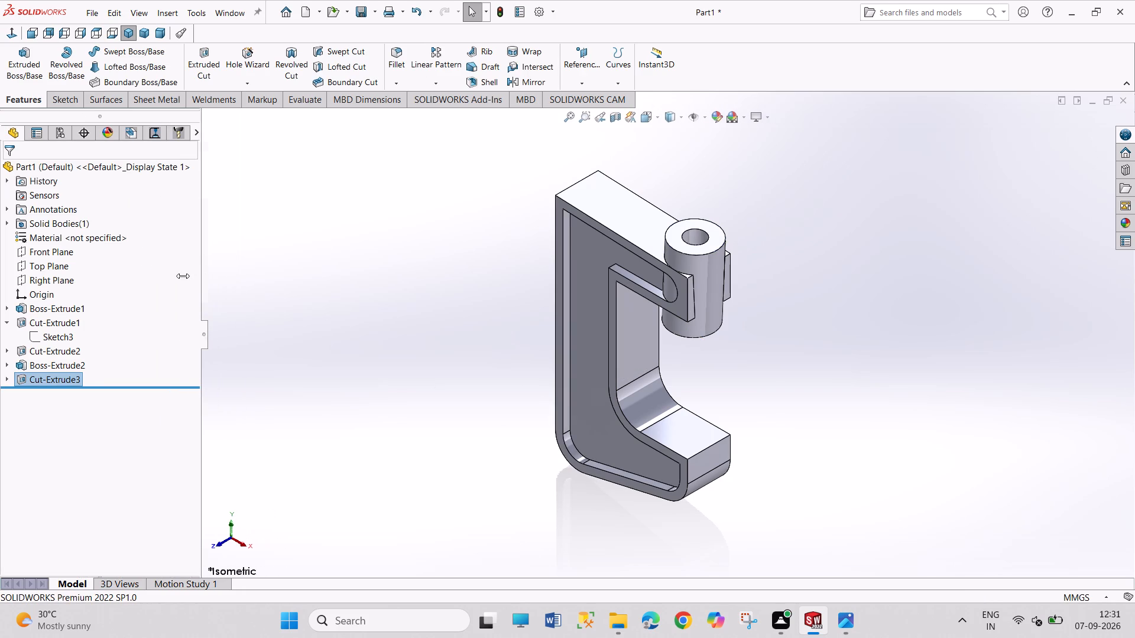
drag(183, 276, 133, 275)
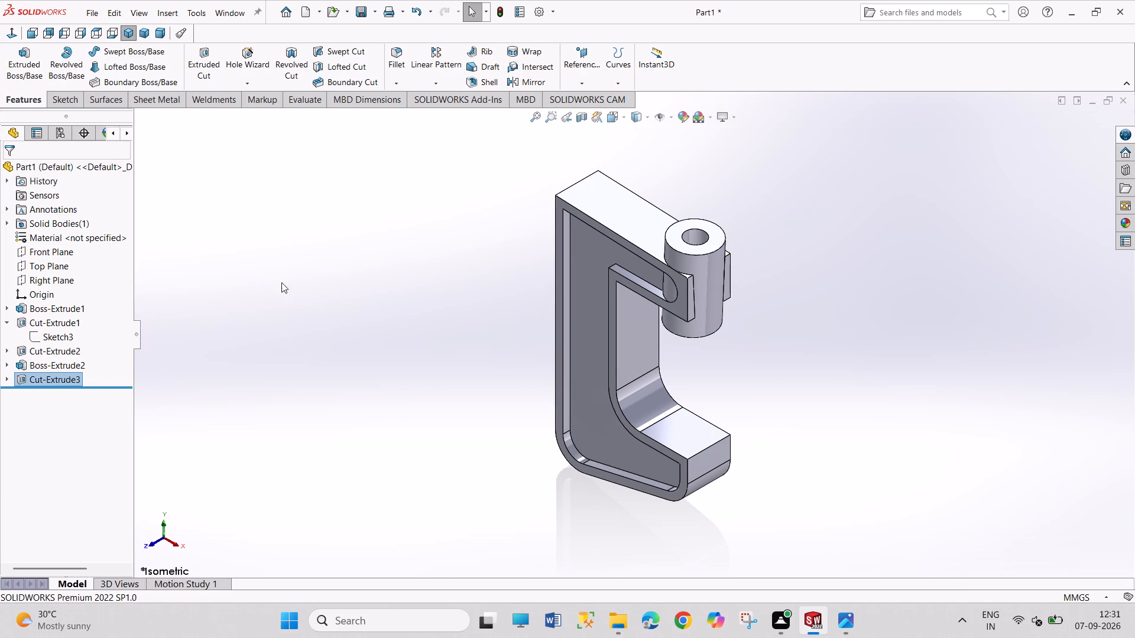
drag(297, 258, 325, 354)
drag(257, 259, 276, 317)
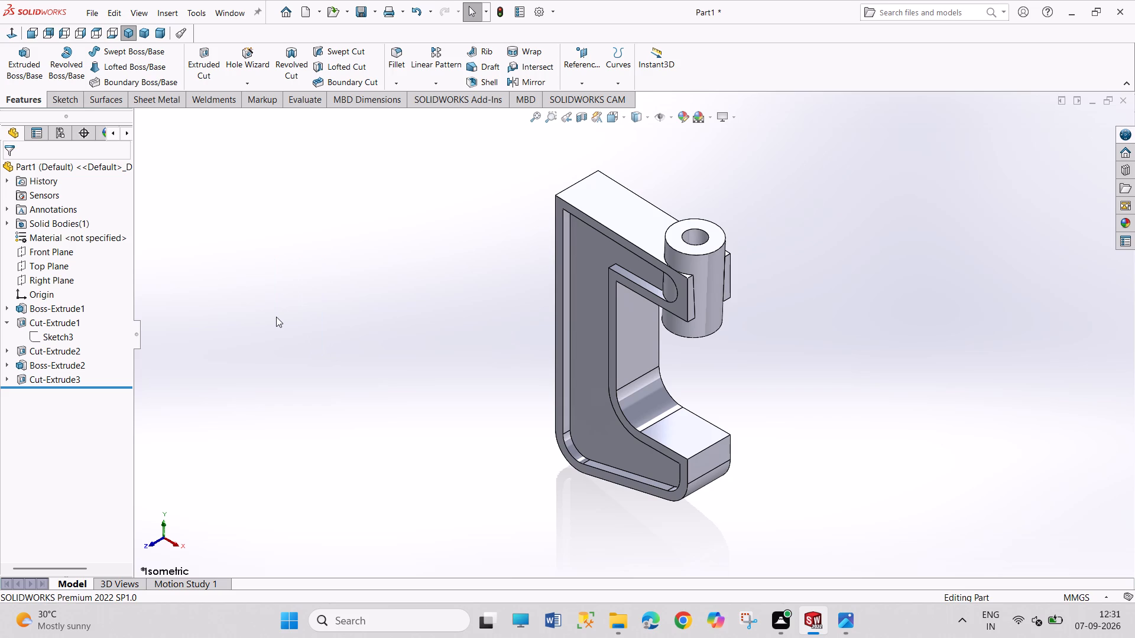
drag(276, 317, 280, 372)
Save the part as a SOLIDWORKS Part named C CLAMP in the FUJI folder inside ASSEMBLY1111.
key(ctrl+s)
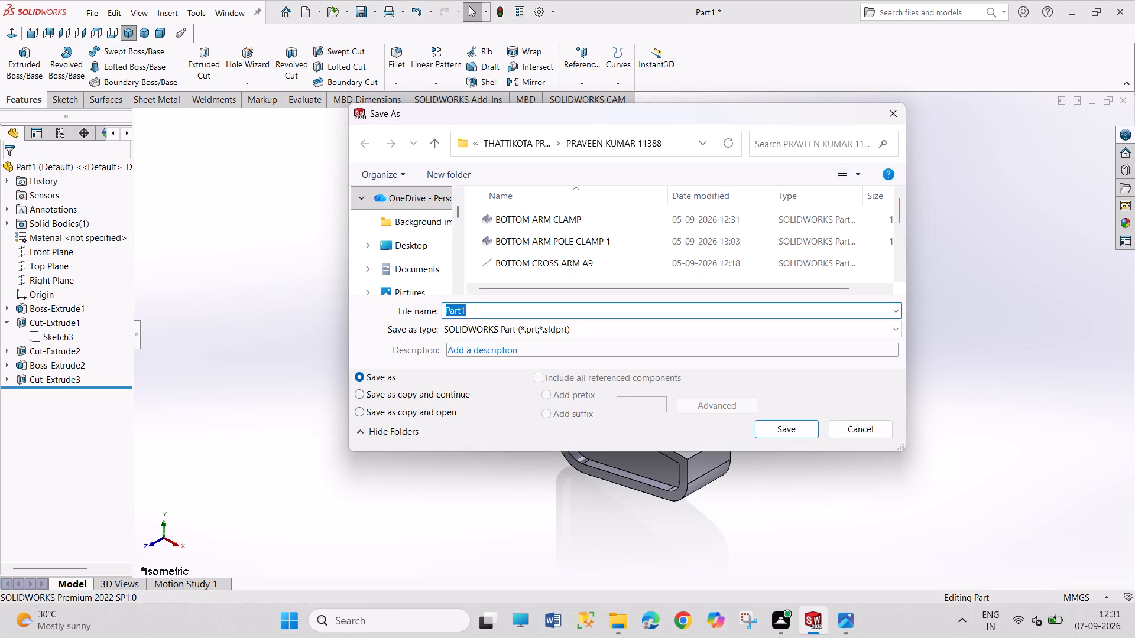
text(c c)
key(BackSpace)
key(BackSpace)
key(BackSpace)
key(BackSpace)
key(BackSpace)
text(C C)
text(LA)
key(m)
key(p)
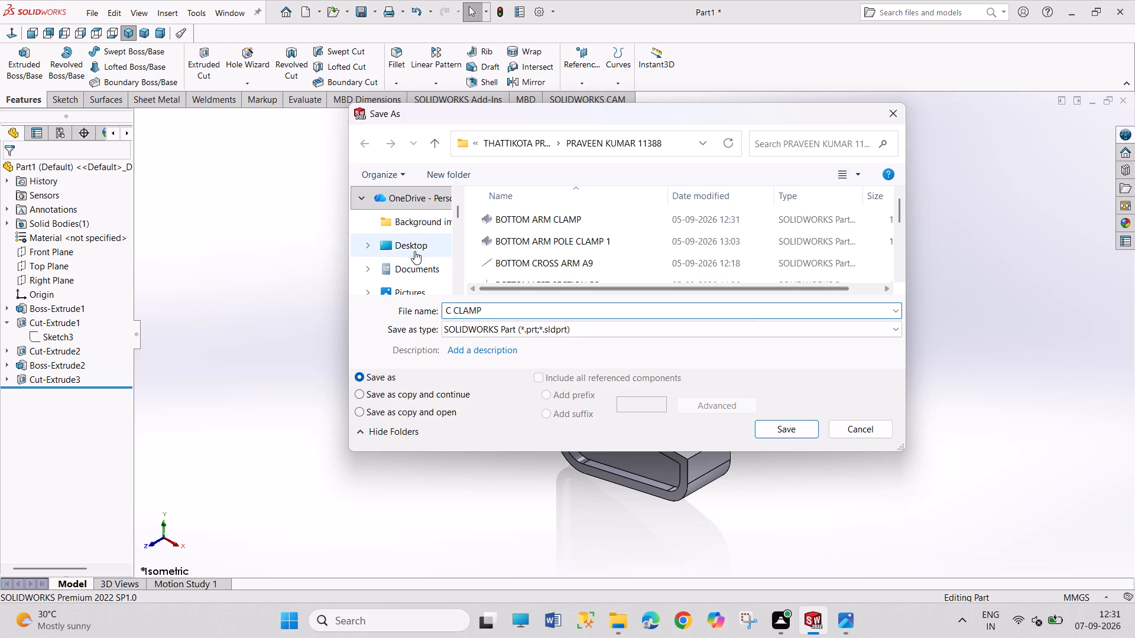
scroll(417, 256, down, 5)
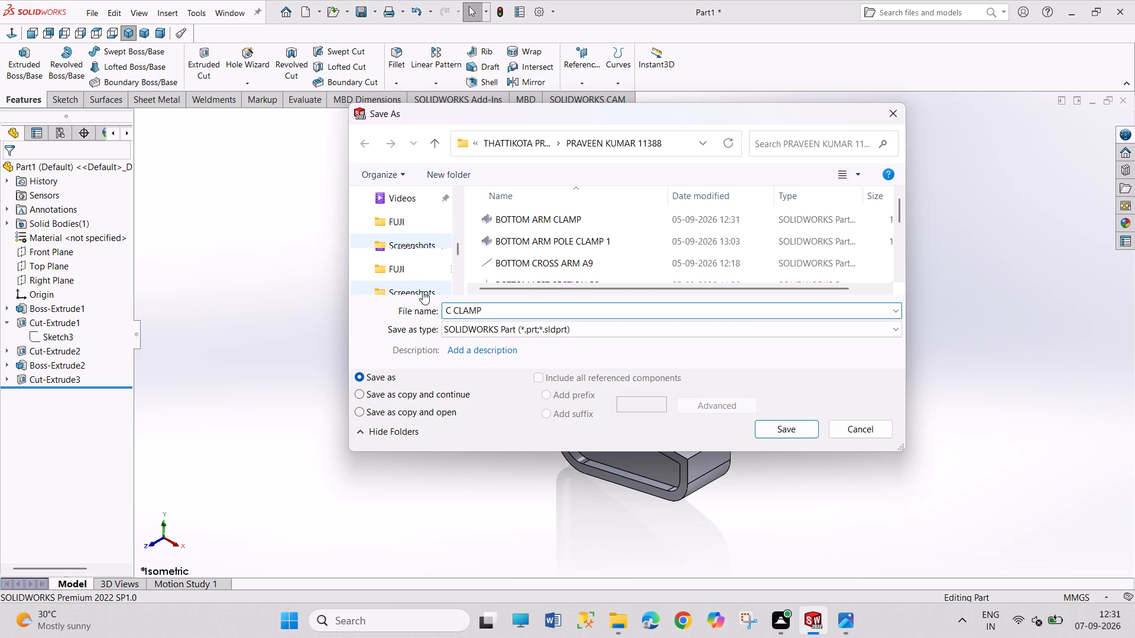
click(418, 226)
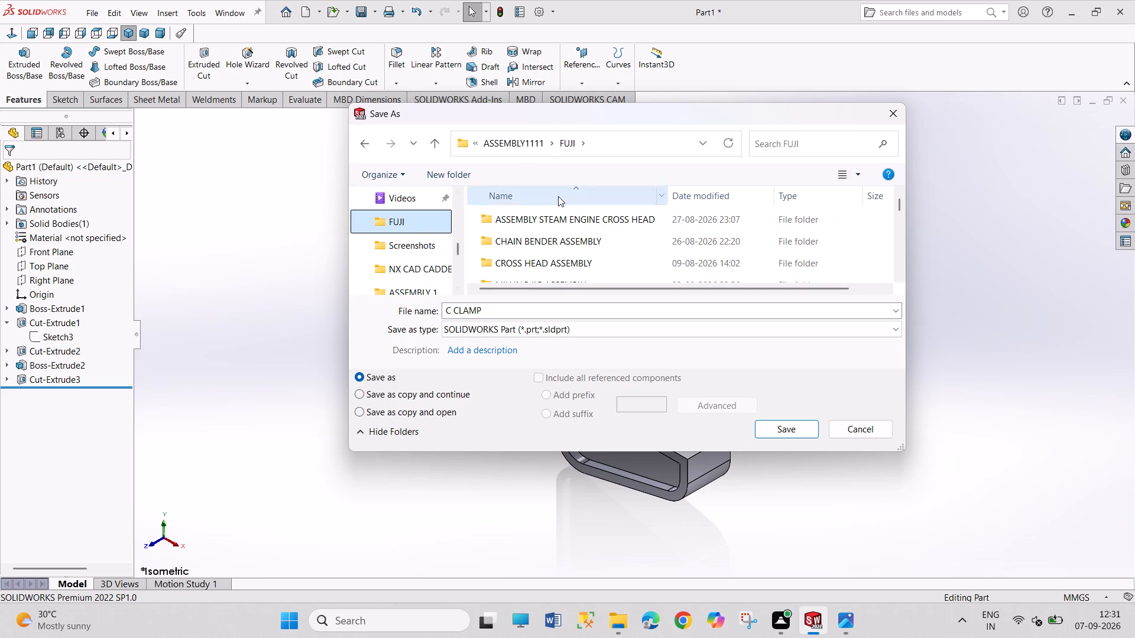
scroll(587, 230, down, 1)
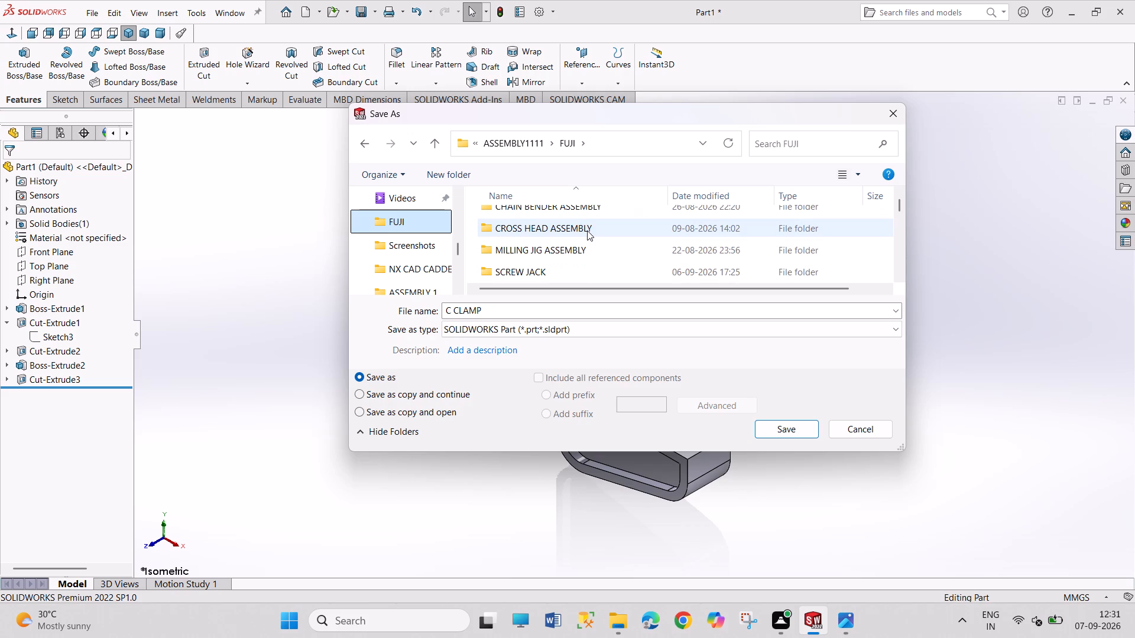
scroll(587, 231, down, 3)
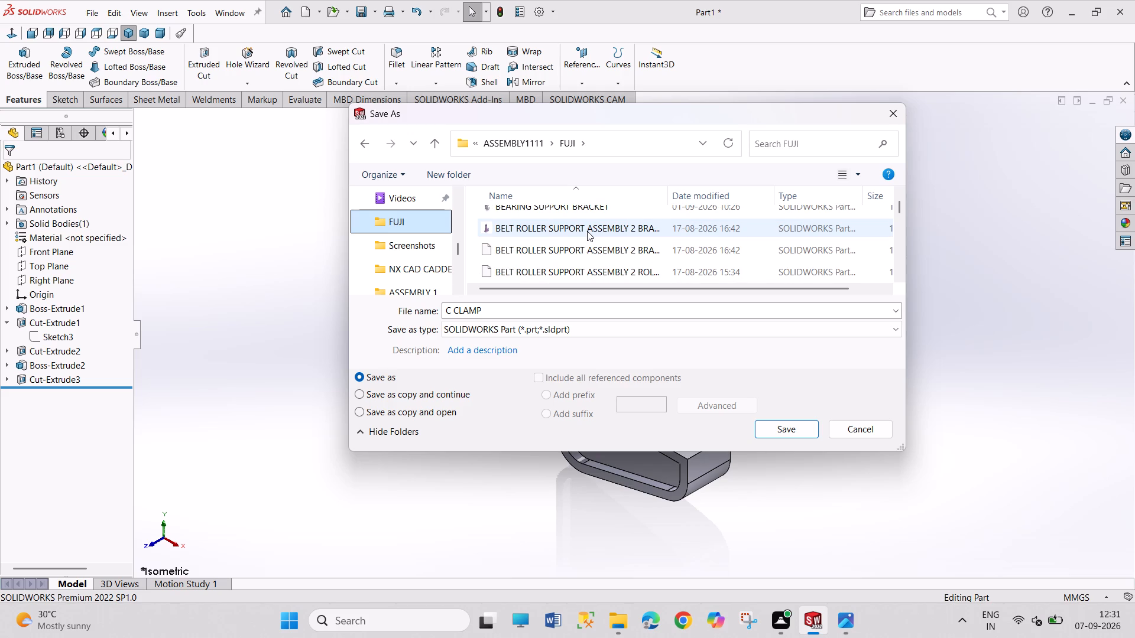
click(777, 432)
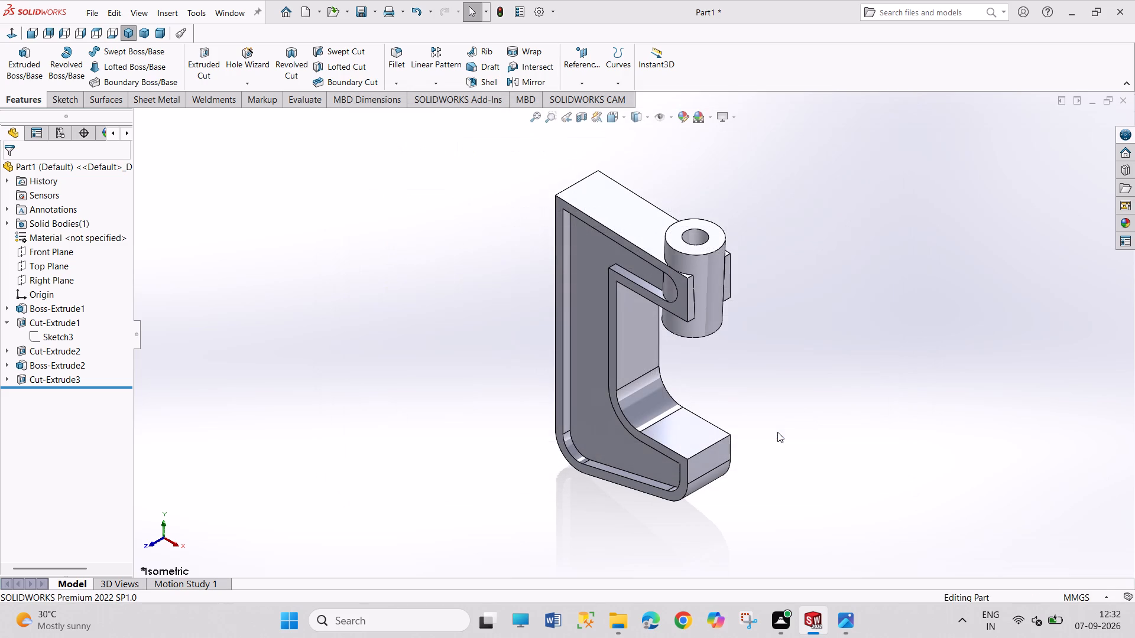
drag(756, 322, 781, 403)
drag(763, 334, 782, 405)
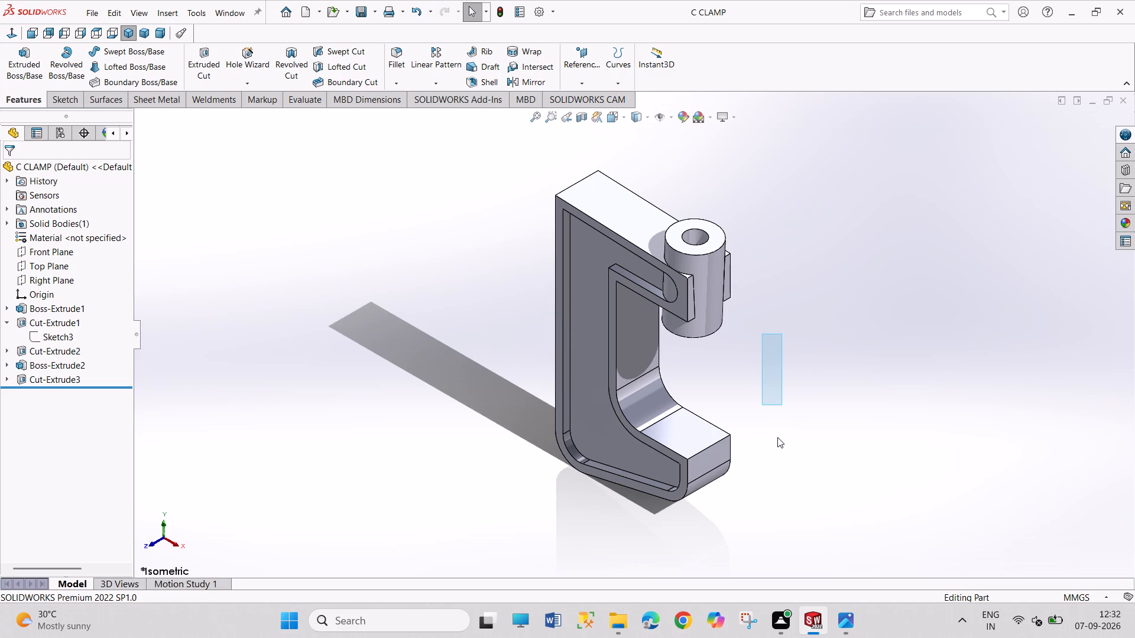
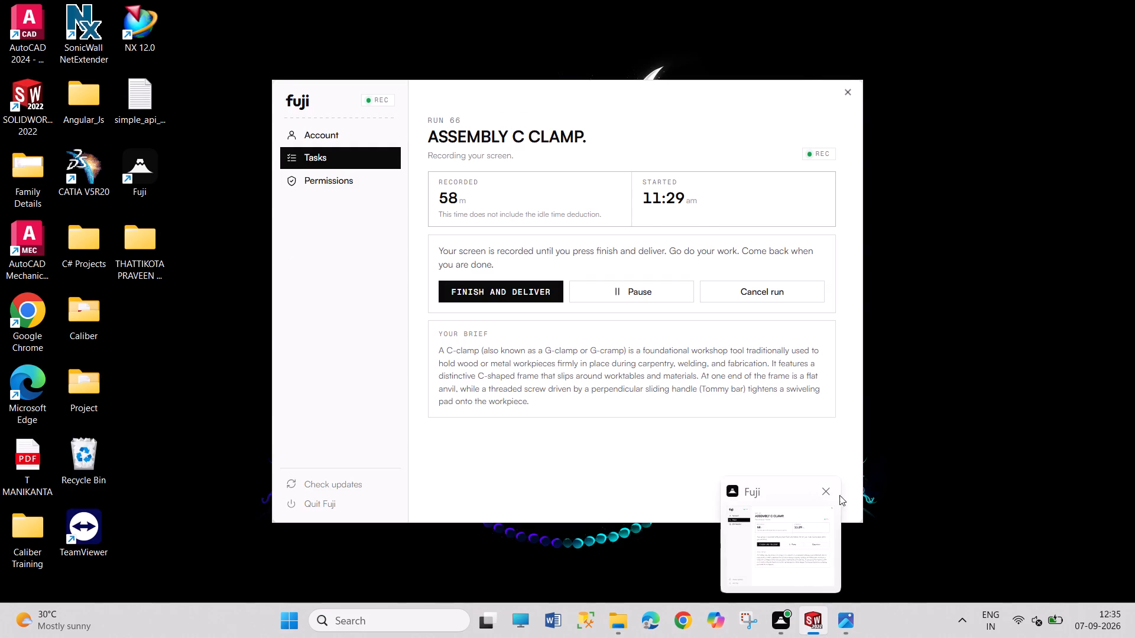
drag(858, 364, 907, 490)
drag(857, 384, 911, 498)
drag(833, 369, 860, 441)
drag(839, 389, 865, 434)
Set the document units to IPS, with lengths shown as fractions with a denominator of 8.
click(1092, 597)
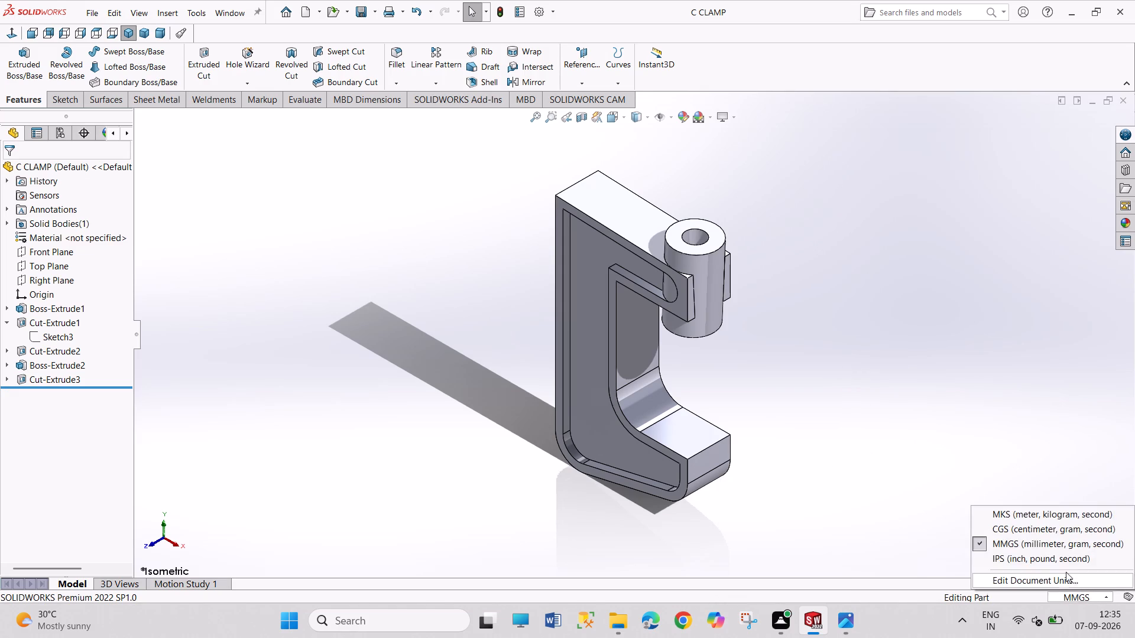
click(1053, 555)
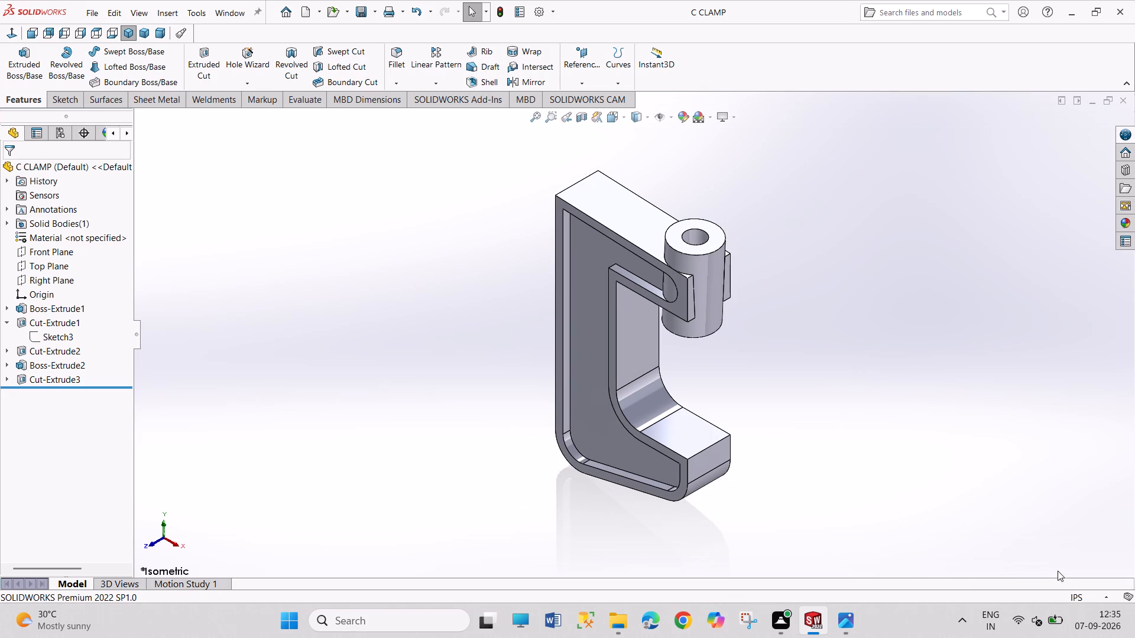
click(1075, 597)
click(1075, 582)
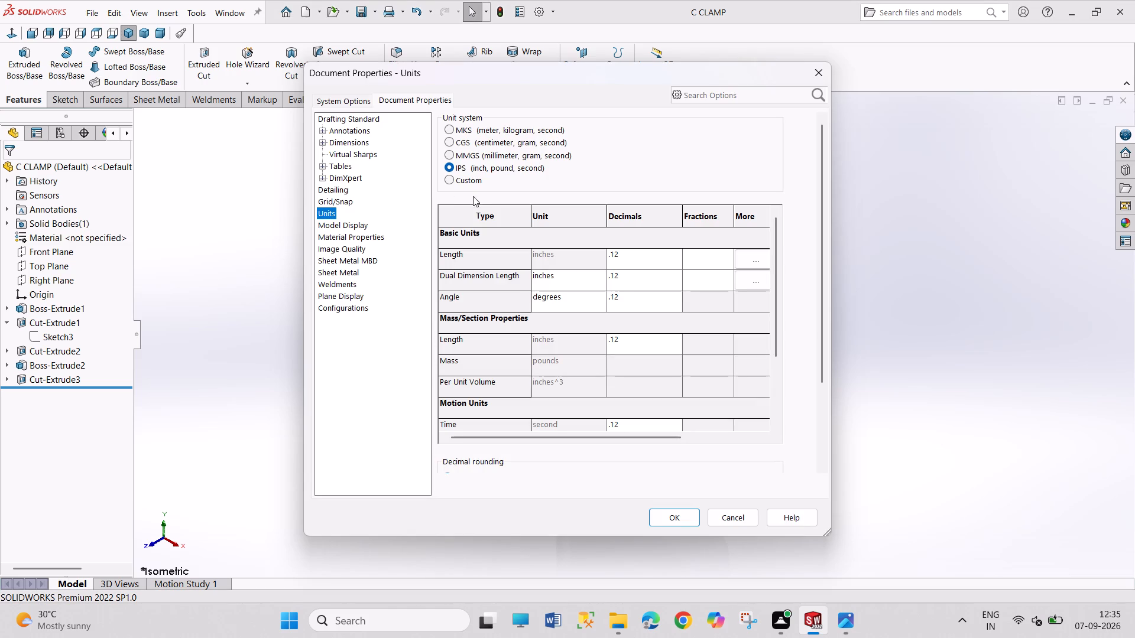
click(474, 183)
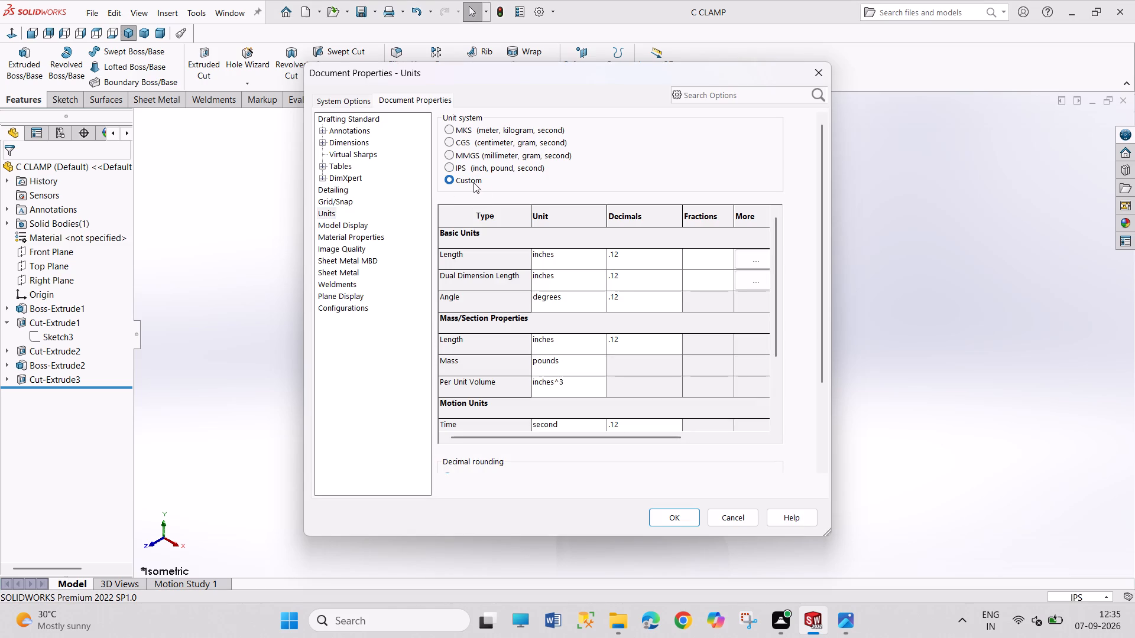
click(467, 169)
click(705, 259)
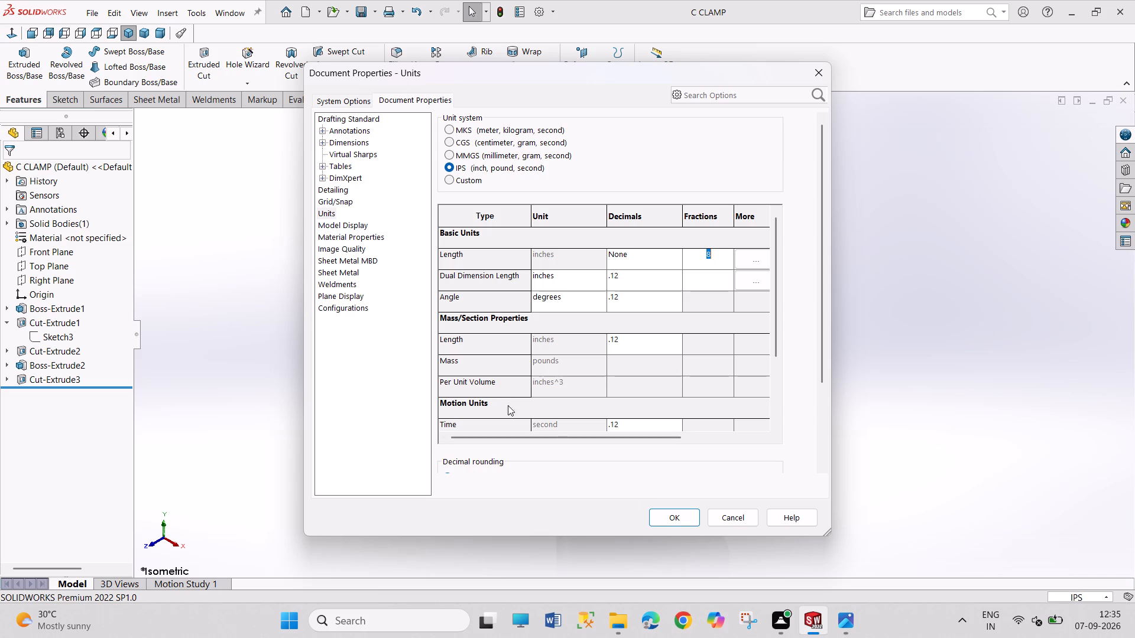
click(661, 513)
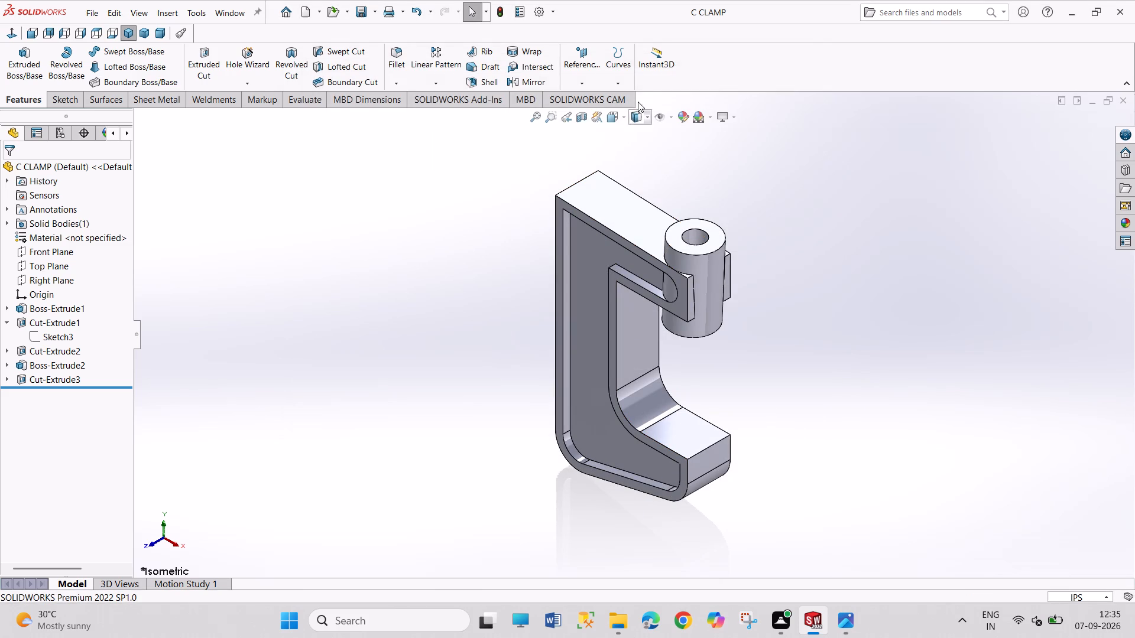
Turn on Instant3D and move the depth dimension of the frame's base extrusion clear of the model.
click(651, 82)
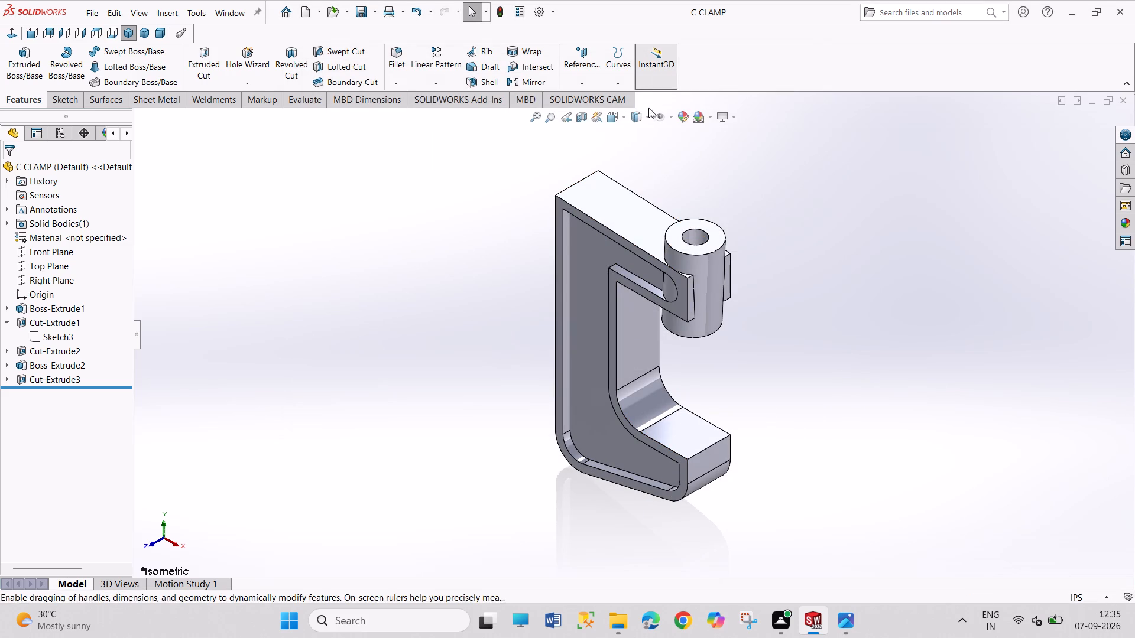
click(656, 261)
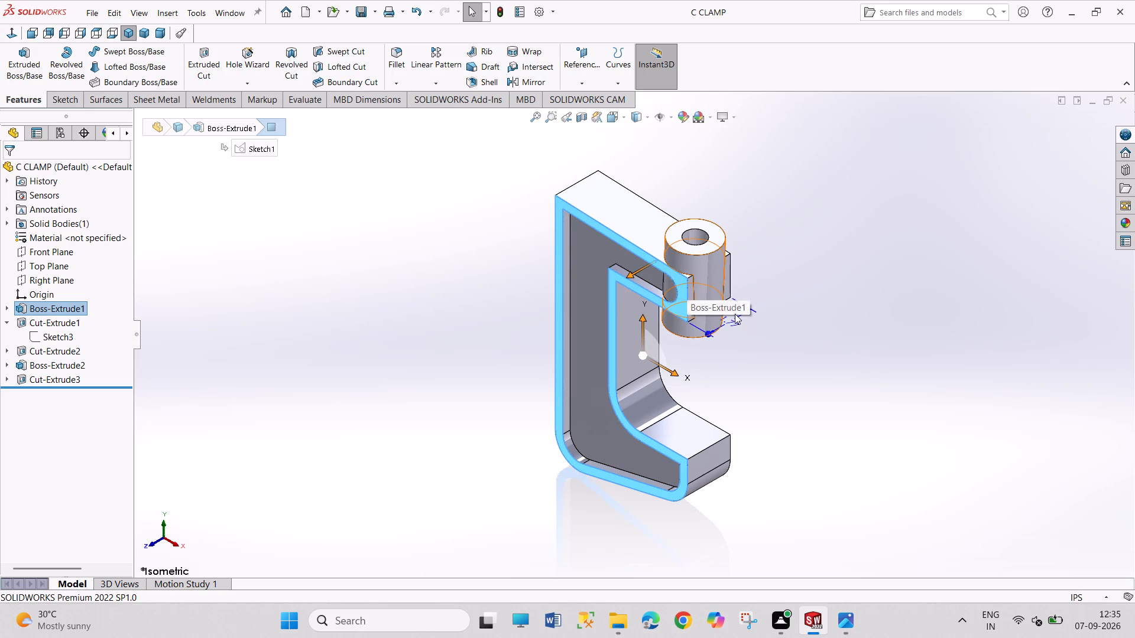
drag(730, 324, 865, 293)
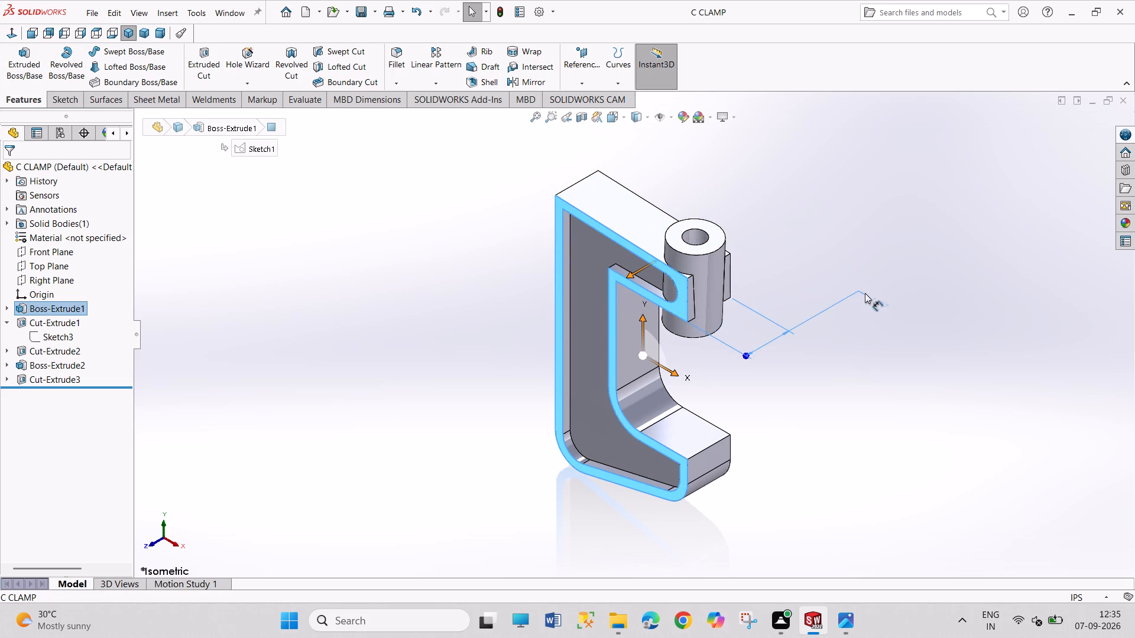
drag(865, 293, 904, 329)
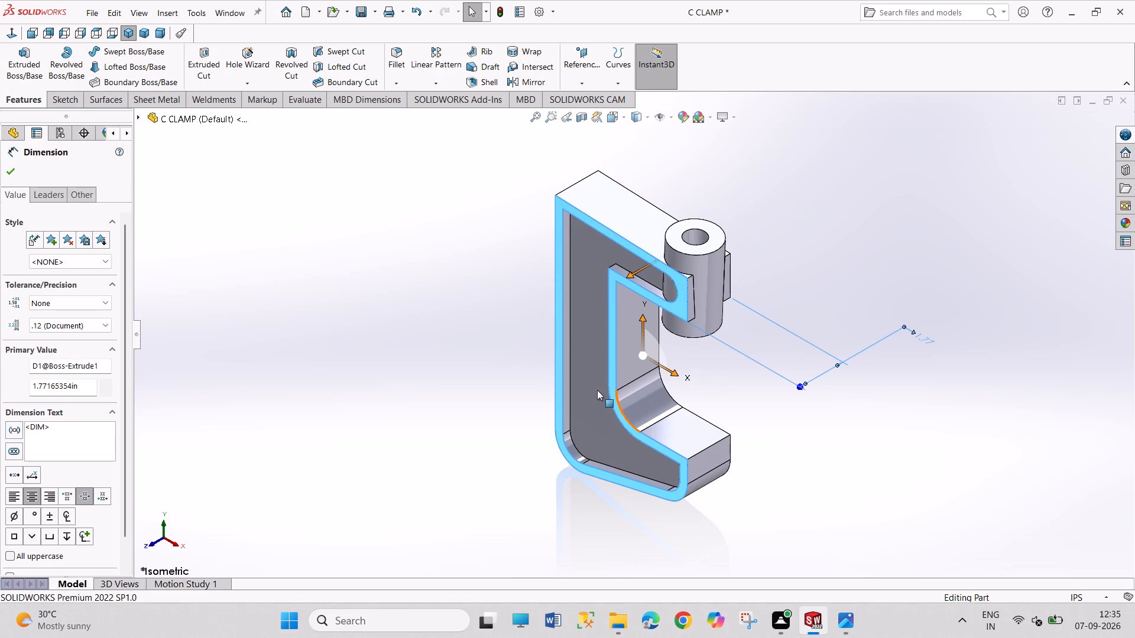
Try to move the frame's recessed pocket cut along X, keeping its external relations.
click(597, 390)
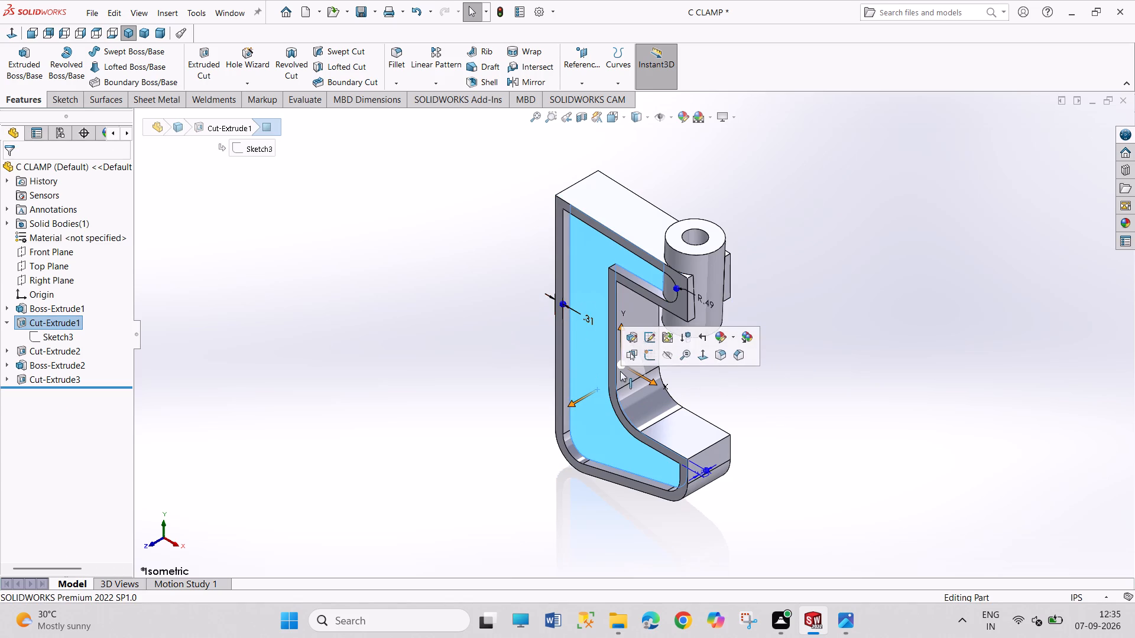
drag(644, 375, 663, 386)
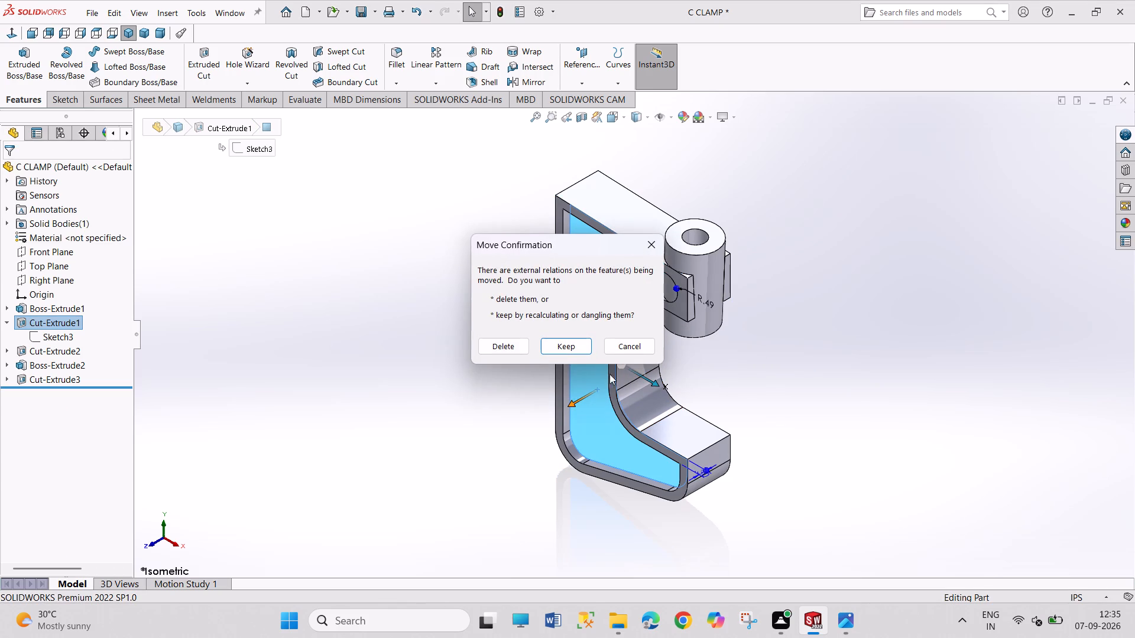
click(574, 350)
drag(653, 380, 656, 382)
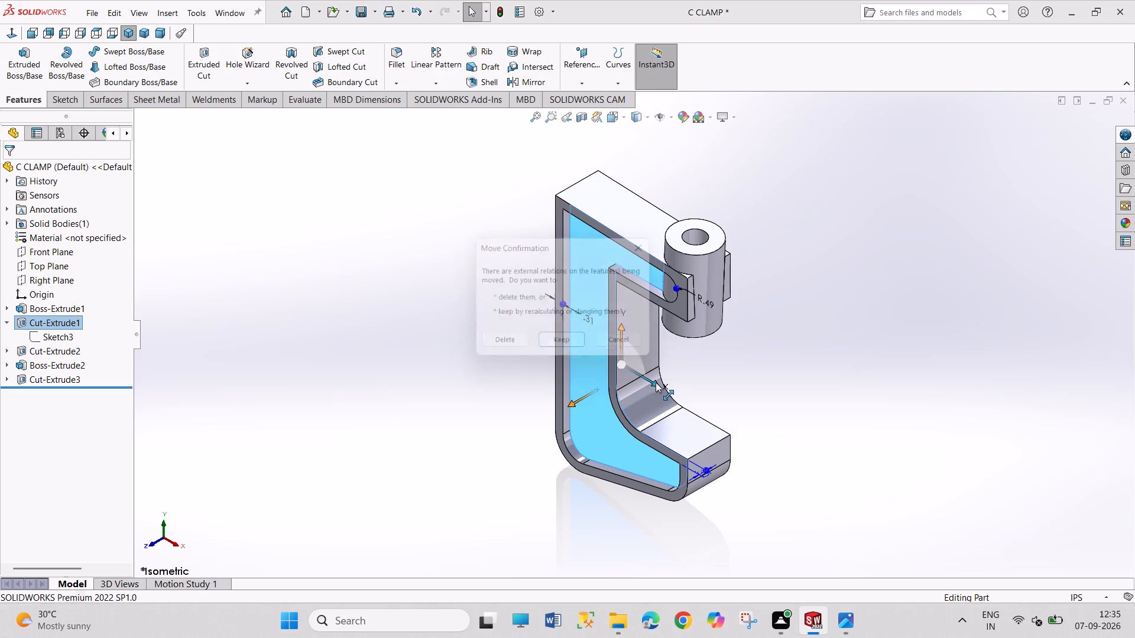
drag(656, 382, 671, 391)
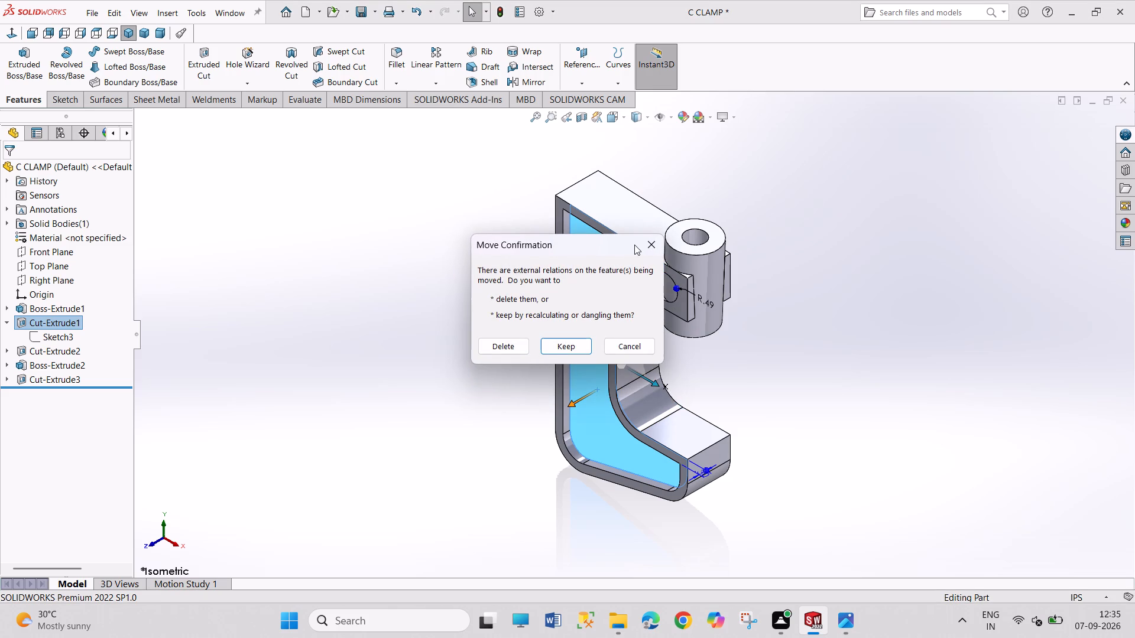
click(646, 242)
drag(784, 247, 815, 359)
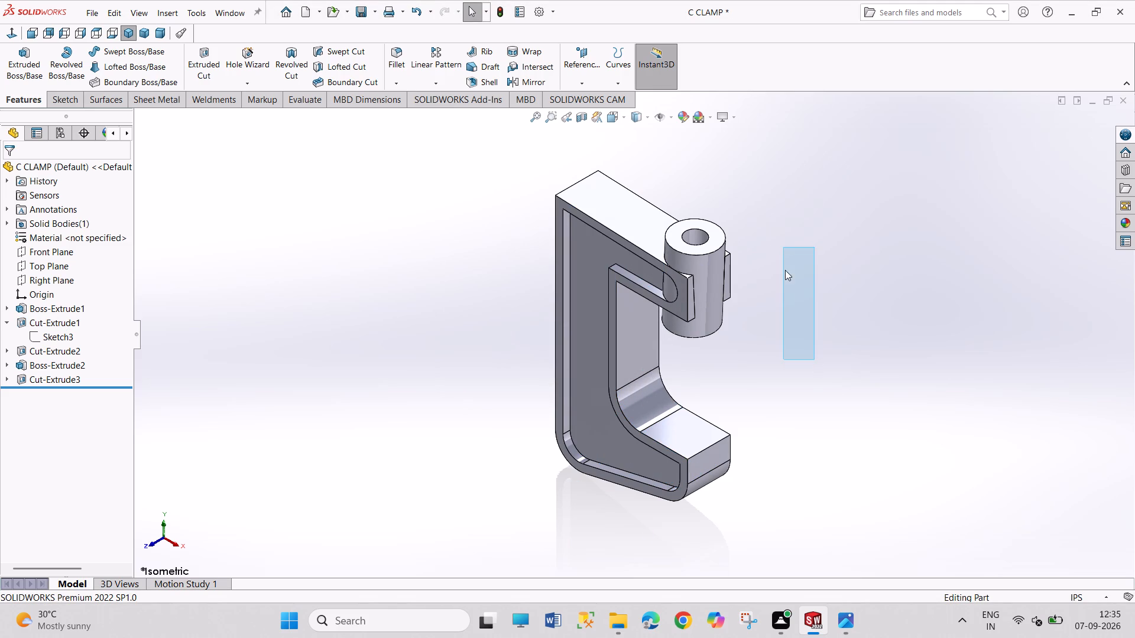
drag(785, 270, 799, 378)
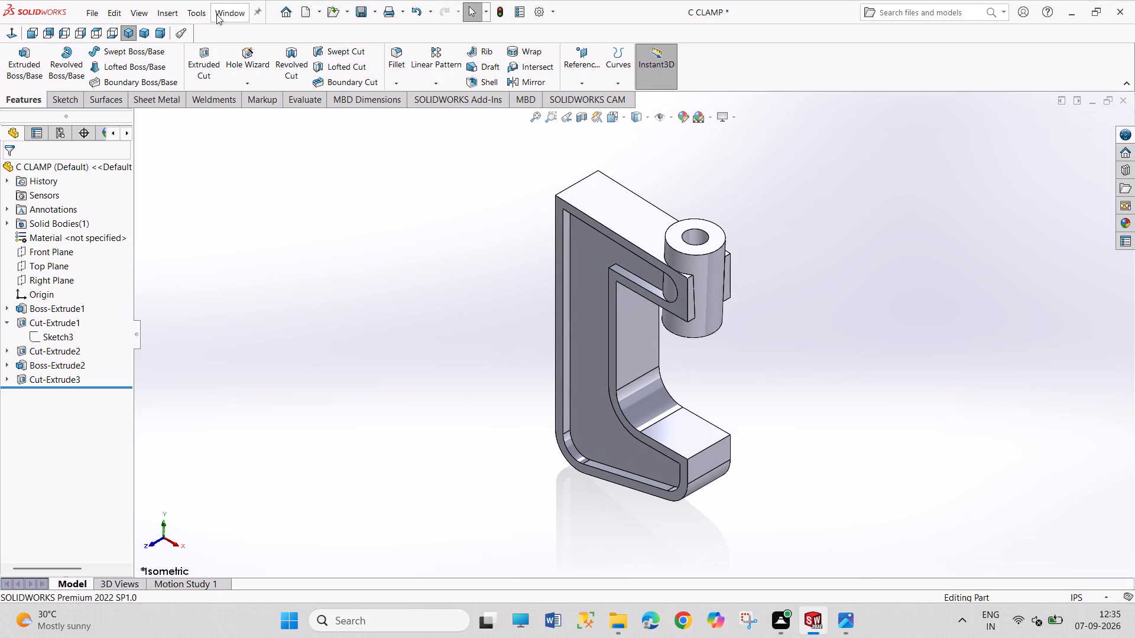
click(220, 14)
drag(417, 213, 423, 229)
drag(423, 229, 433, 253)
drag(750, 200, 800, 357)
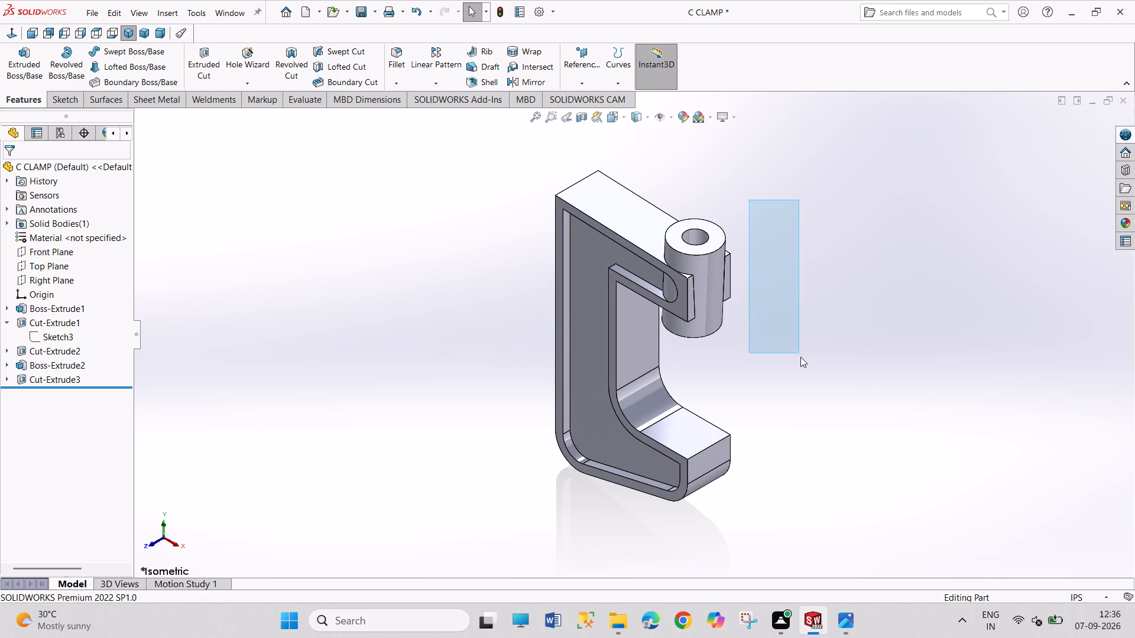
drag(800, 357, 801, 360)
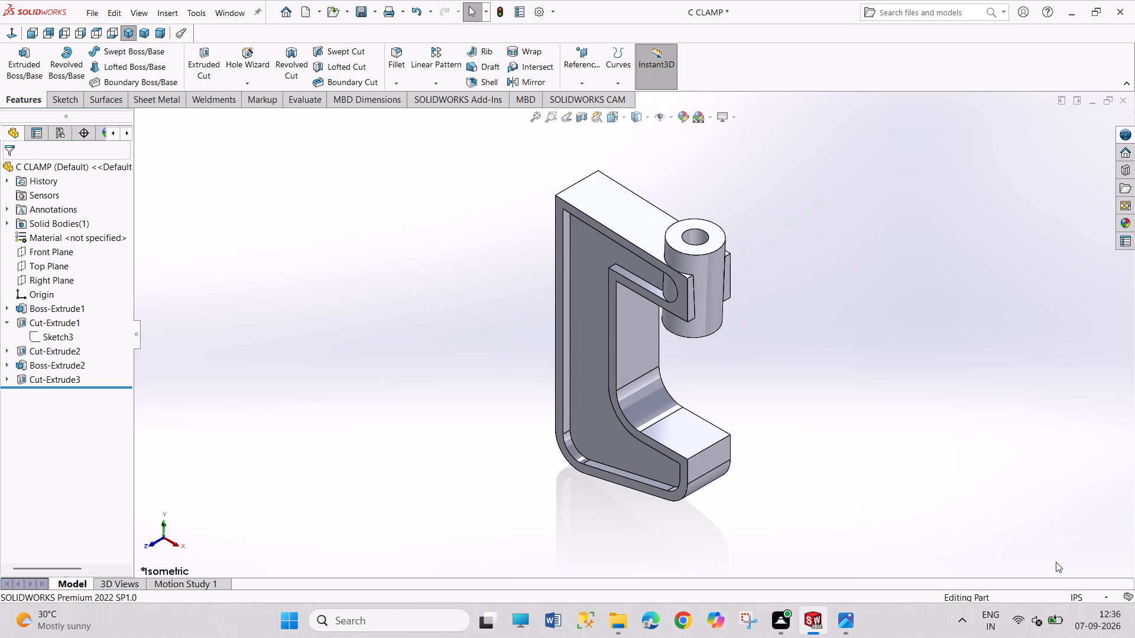
Set the document units to MMGS with two-decimal length precision.
click(1091, 598)
click(1037, 549)
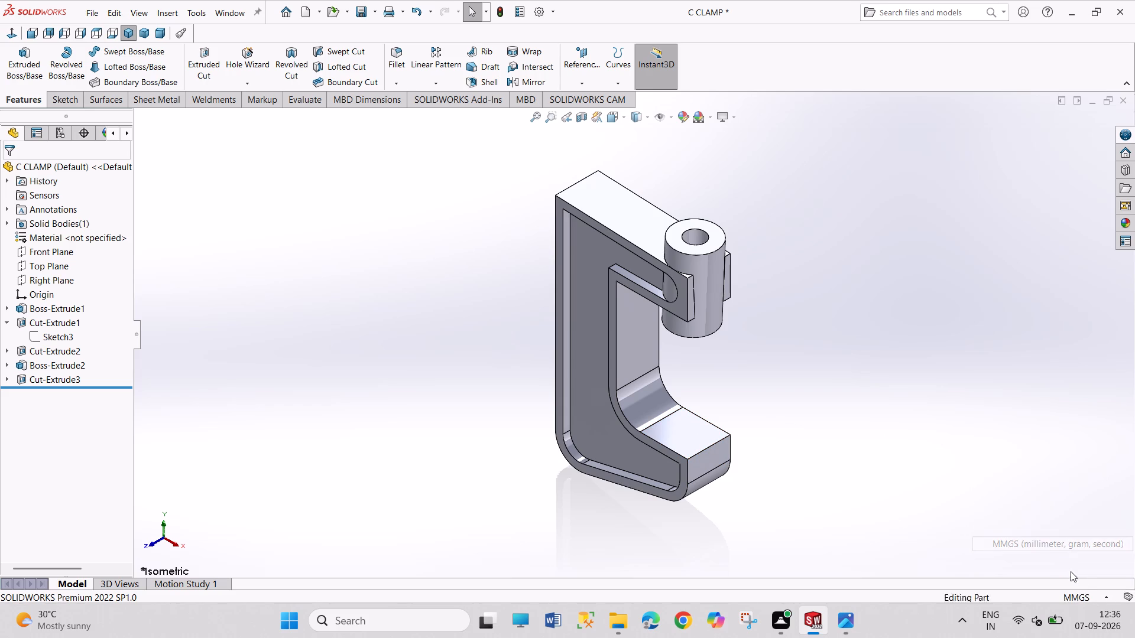
click(1091, 595)
click(1091, 576)
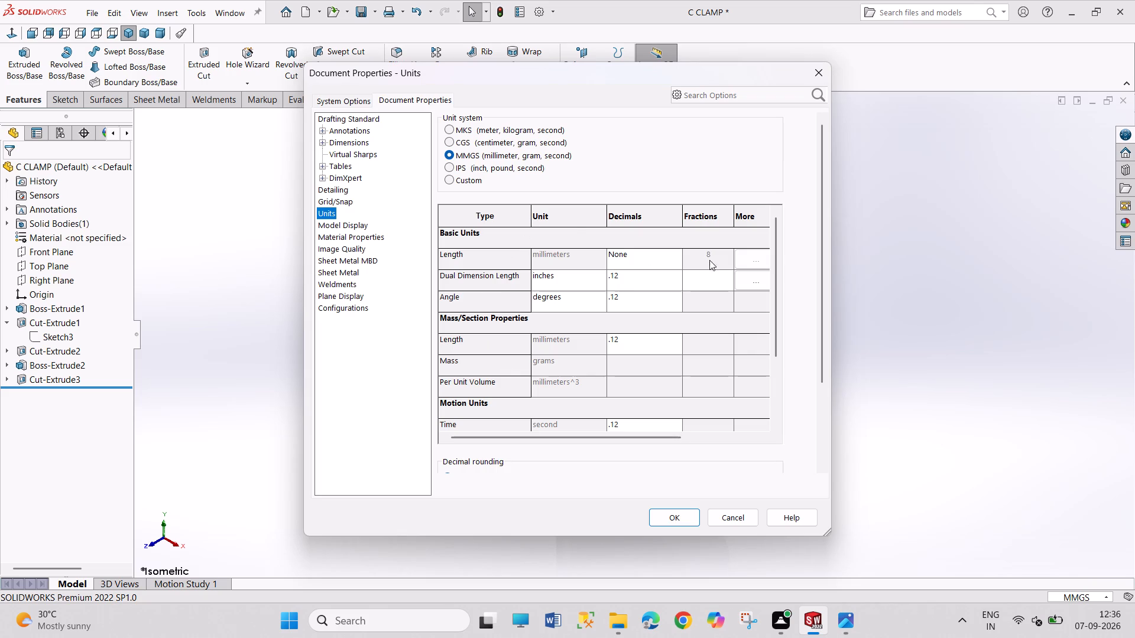
click(640, 258)
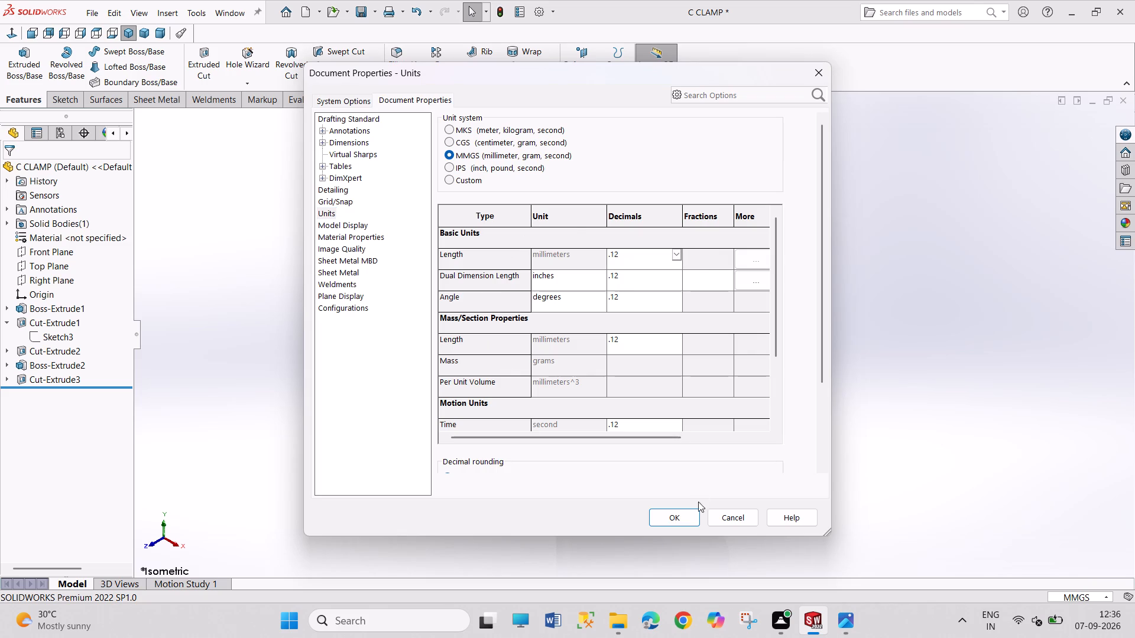
click(690, 514)
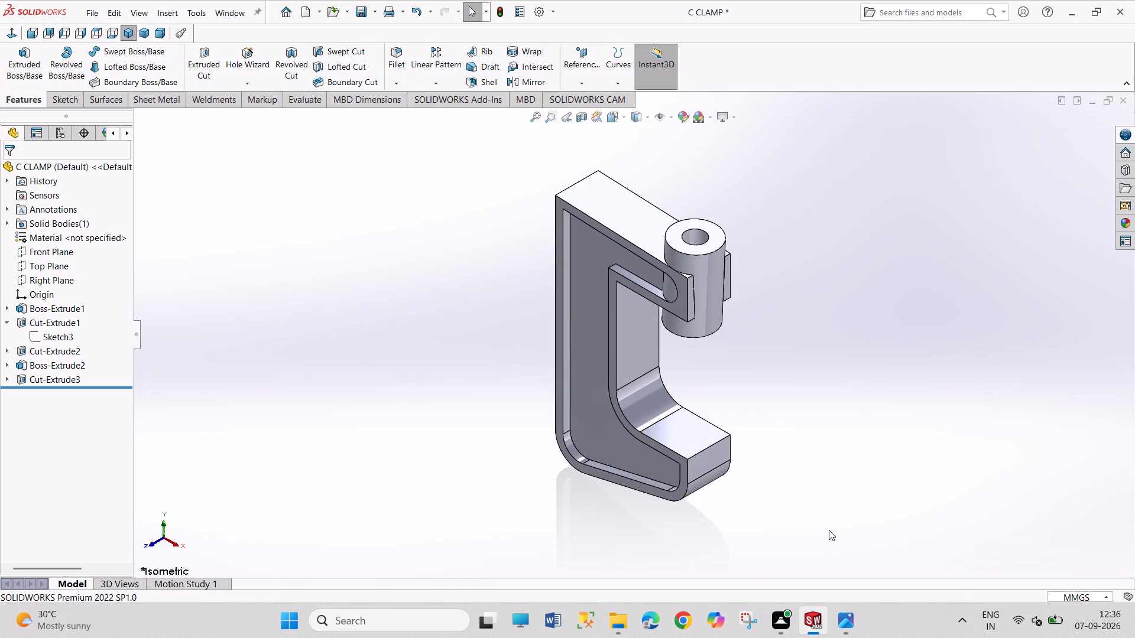
Sketch a 30 mm diameter circle centred on the origin on the frame's flat top face.
right_drag(829, 532, 836, 463)
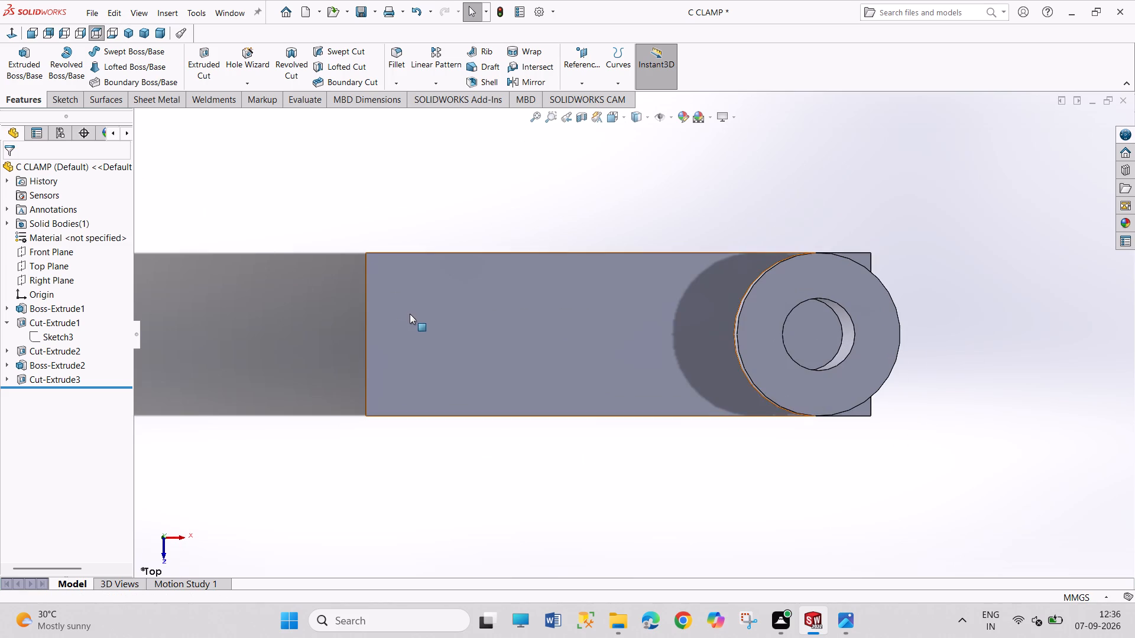
click(410, 314)
click(462, 280)
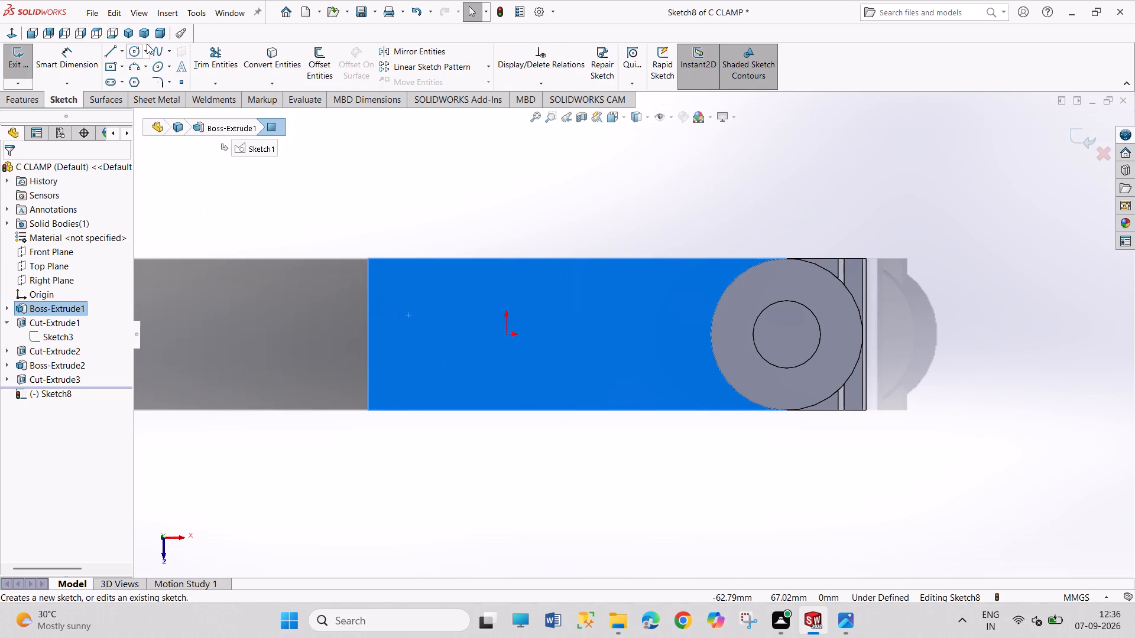
click(132, 51)
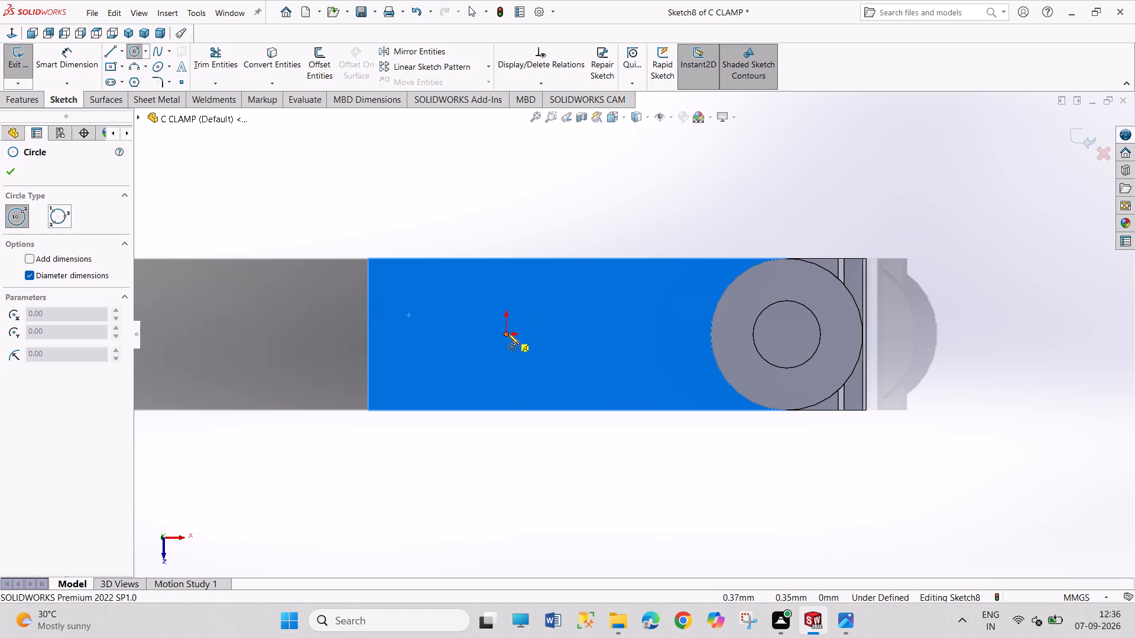
click(508, 333)
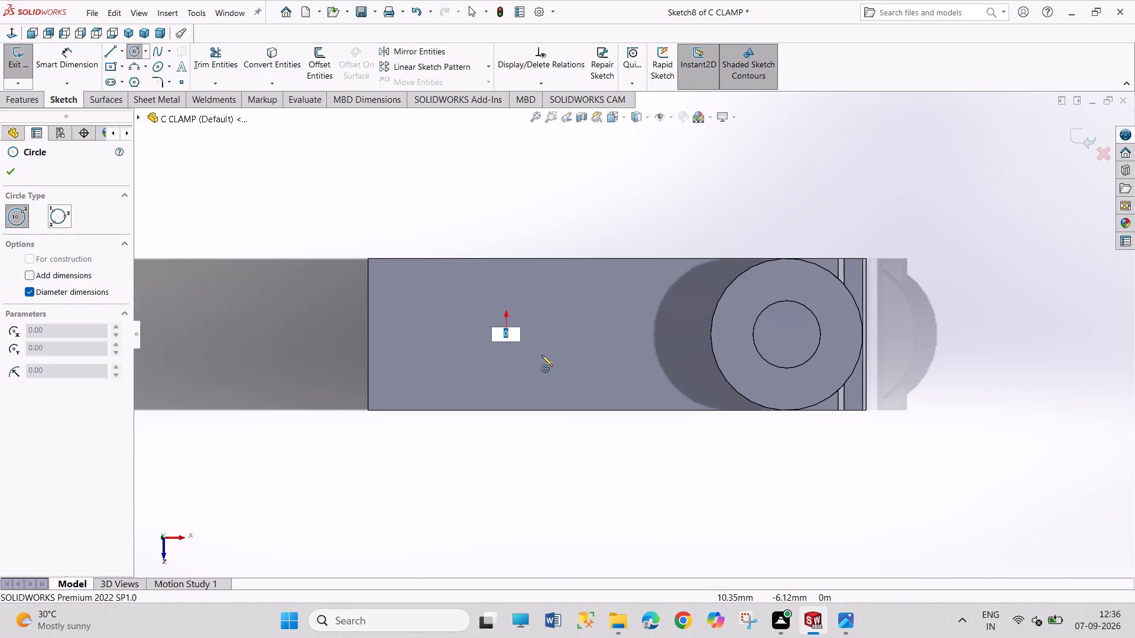
text(30)
key(Return)
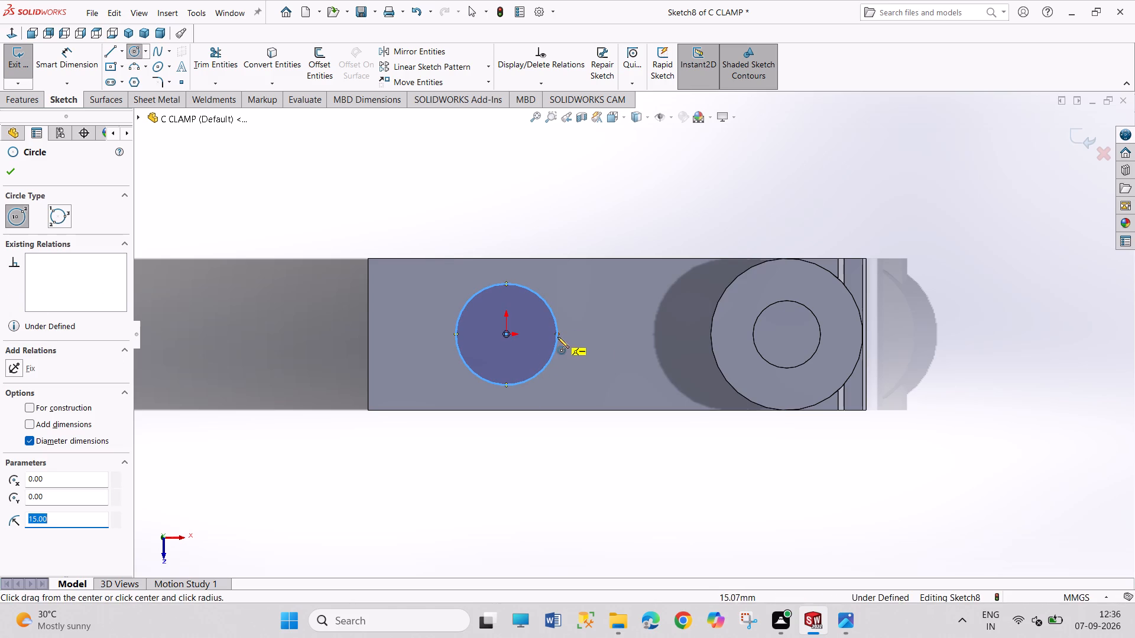
Add two more 30 mm circles, one centred on the first circle's +X quadrant and one on their shared intersection nearer the front edge.
click(556, 336)
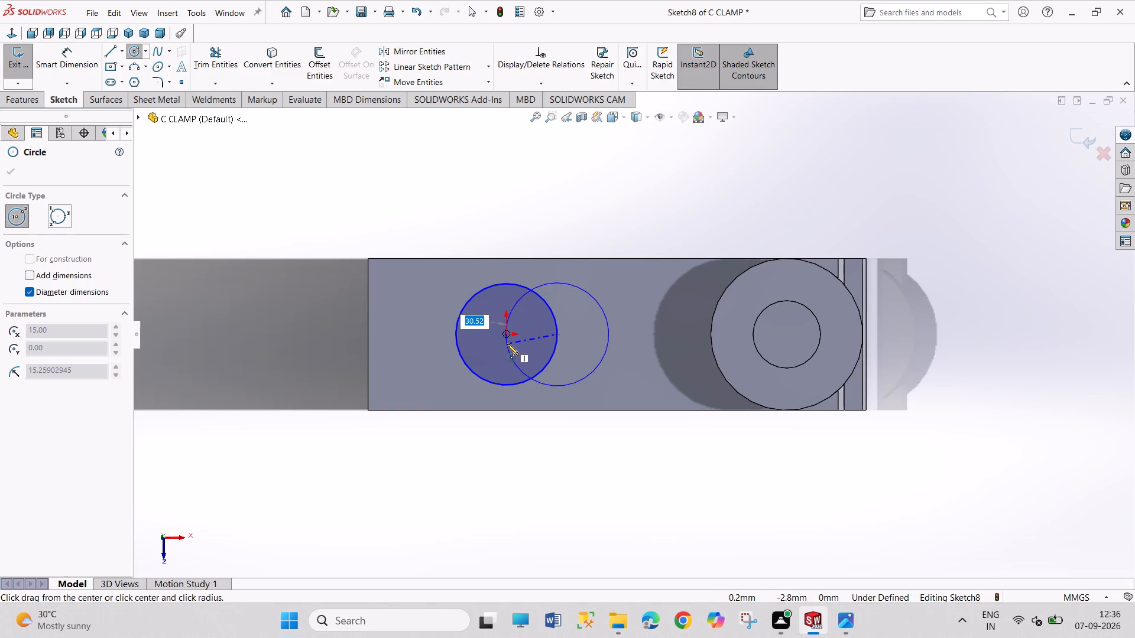
text(30)
key(Return)
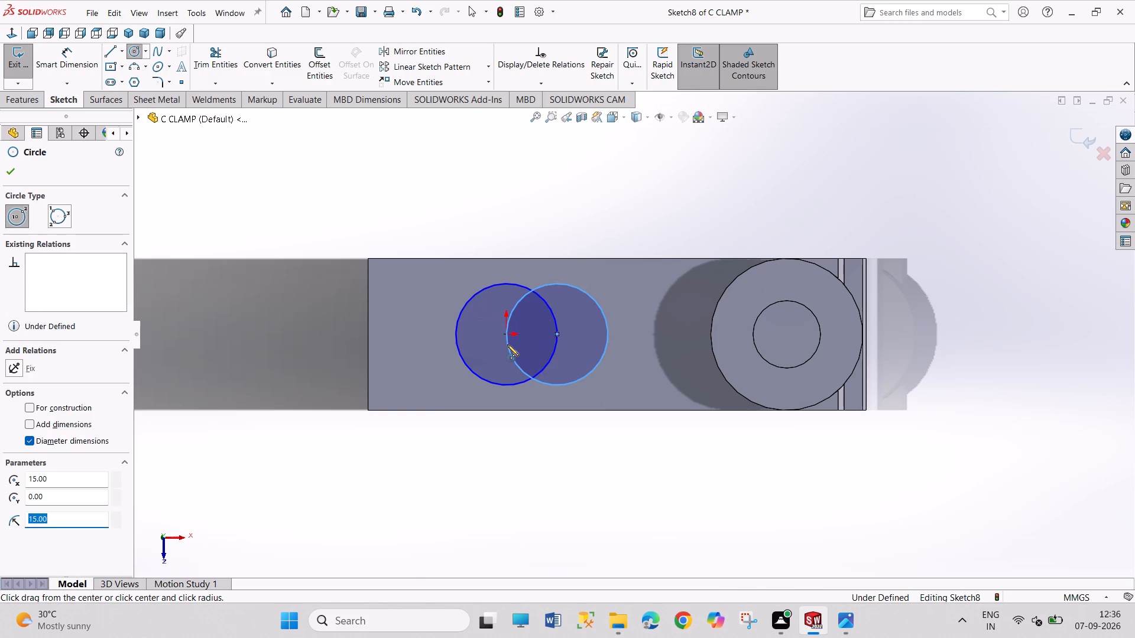
click(531, 378)
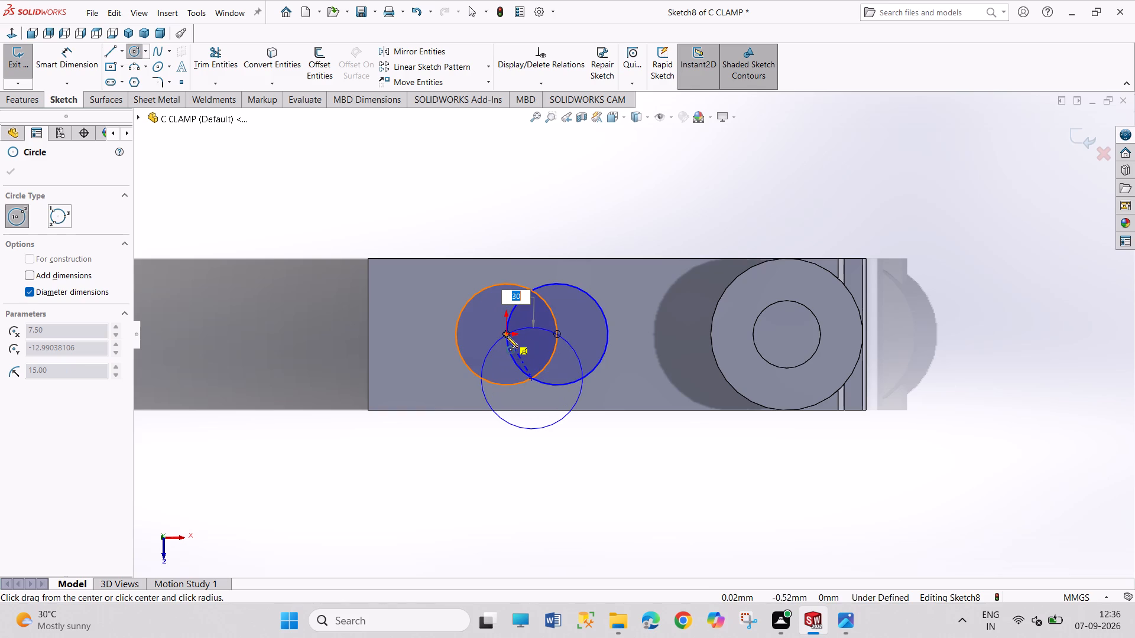
click(507, 336)
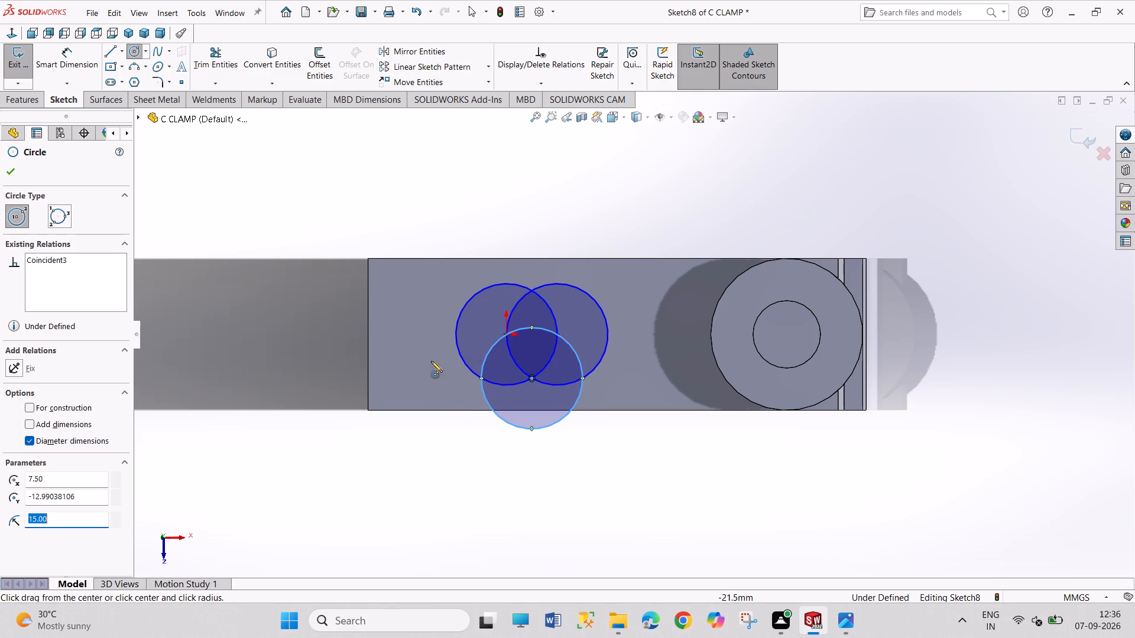
right_click(648, 196)
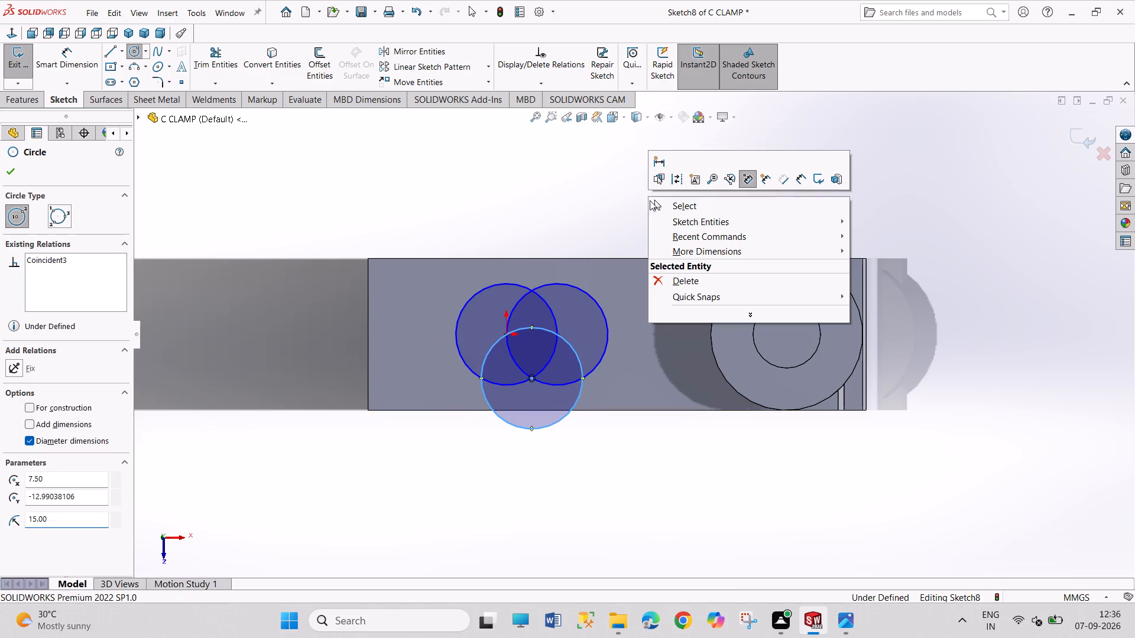
click(655, 209)
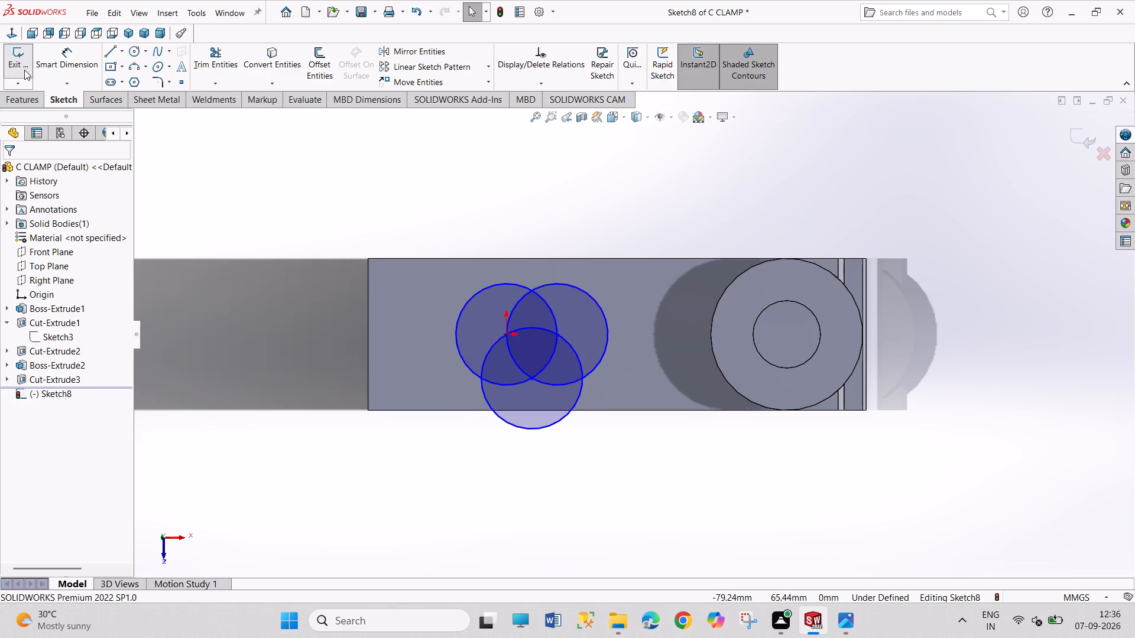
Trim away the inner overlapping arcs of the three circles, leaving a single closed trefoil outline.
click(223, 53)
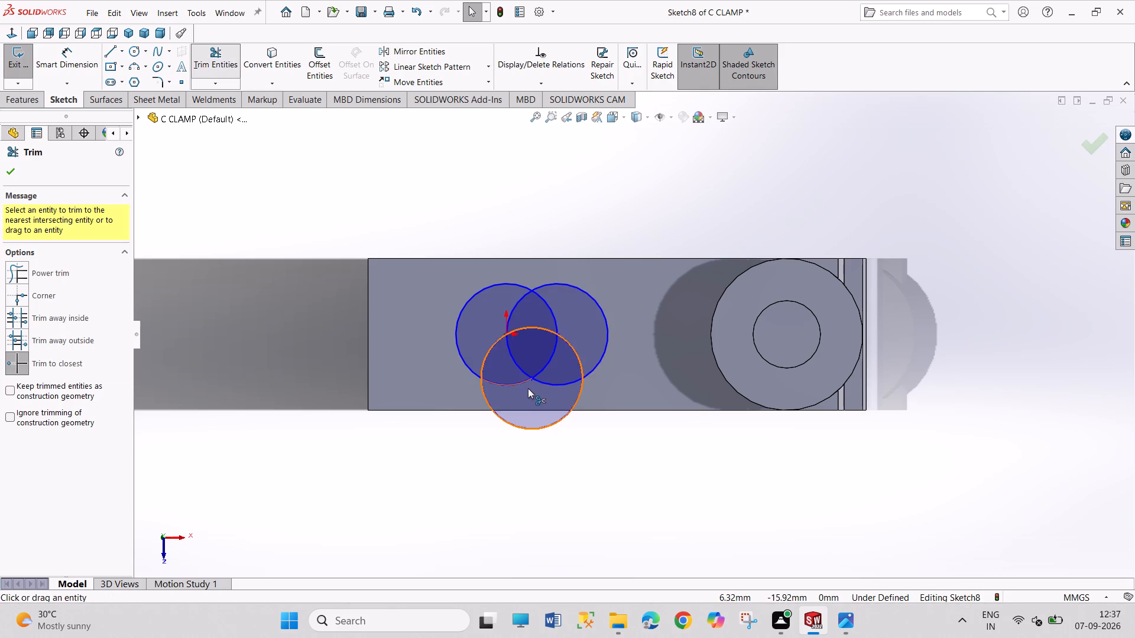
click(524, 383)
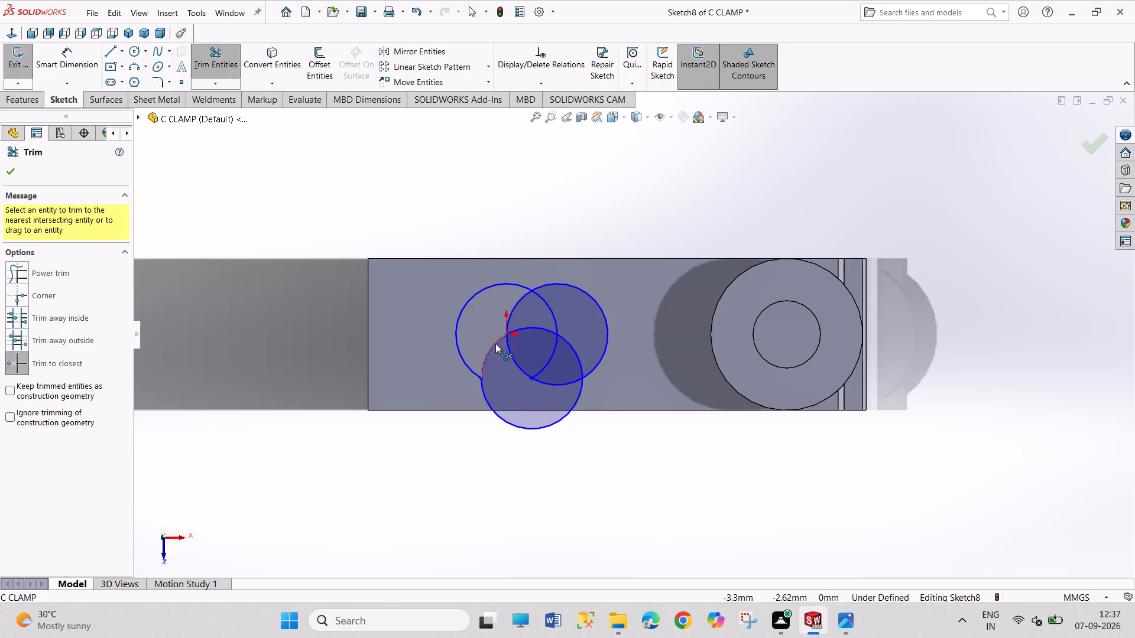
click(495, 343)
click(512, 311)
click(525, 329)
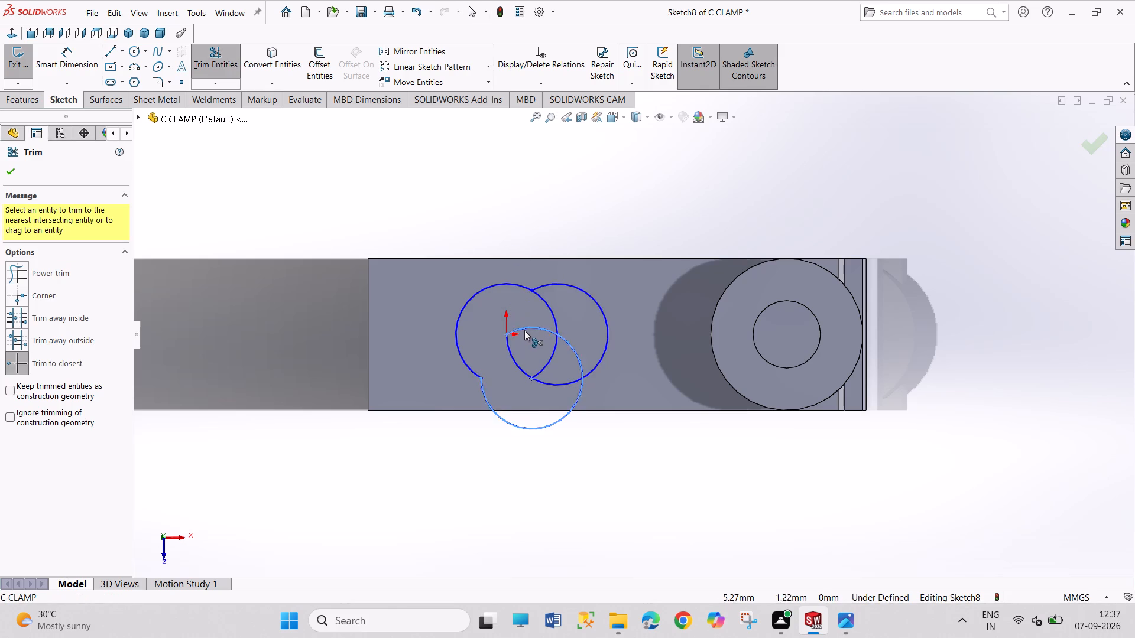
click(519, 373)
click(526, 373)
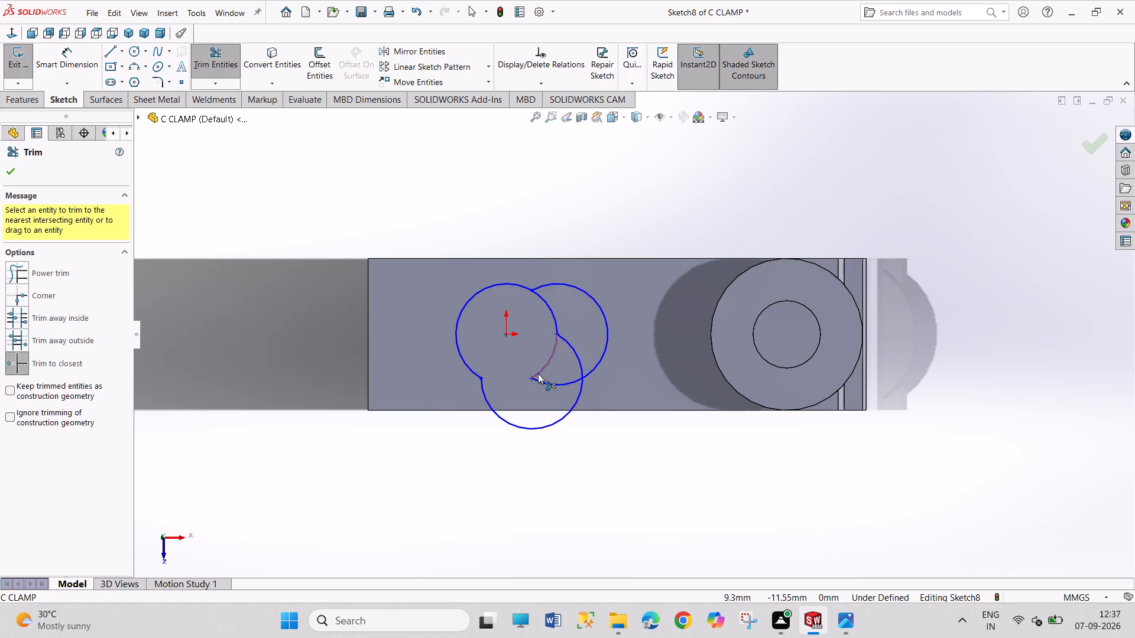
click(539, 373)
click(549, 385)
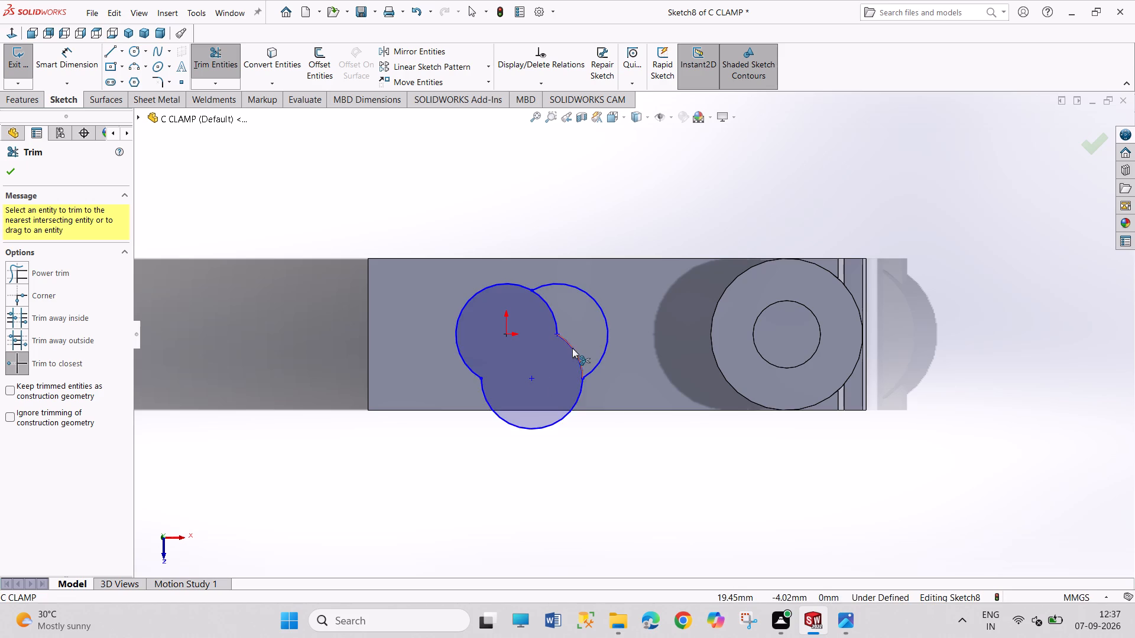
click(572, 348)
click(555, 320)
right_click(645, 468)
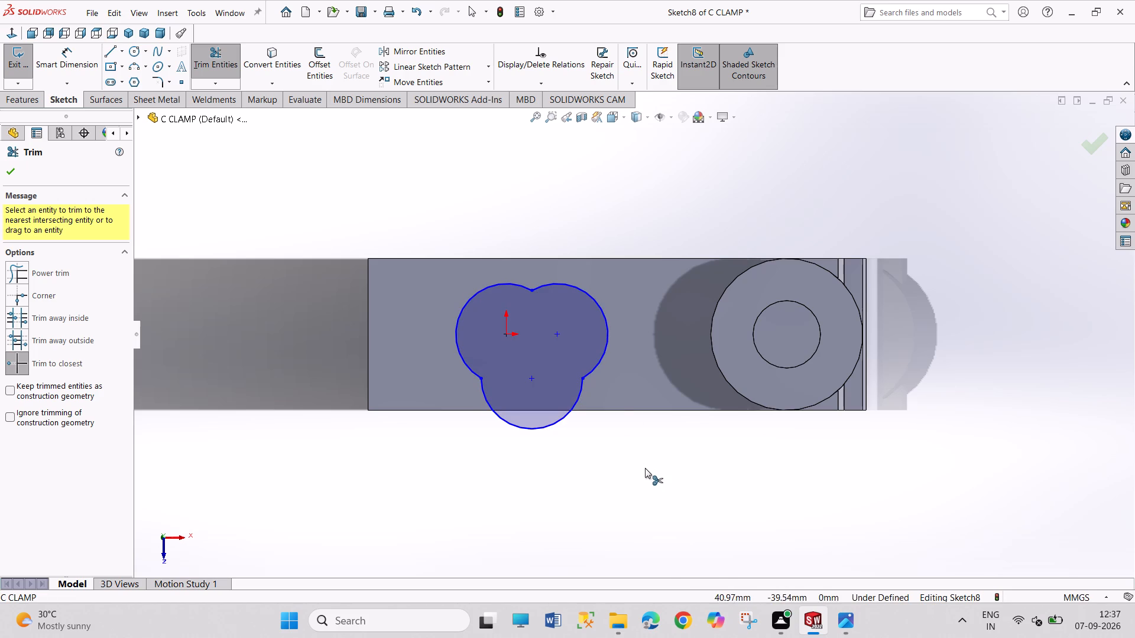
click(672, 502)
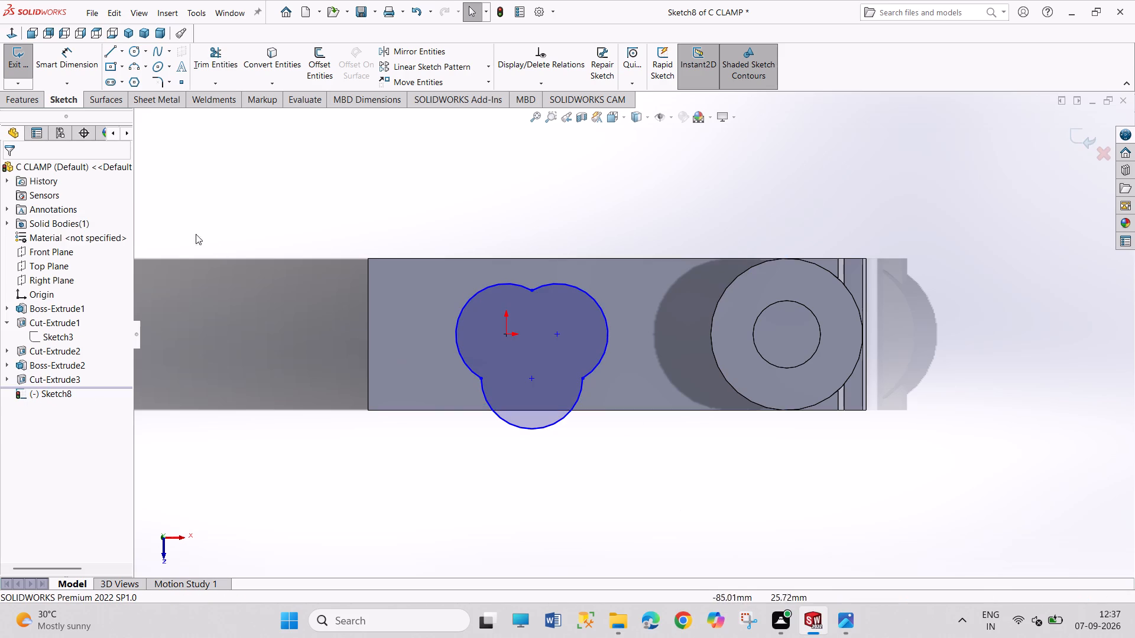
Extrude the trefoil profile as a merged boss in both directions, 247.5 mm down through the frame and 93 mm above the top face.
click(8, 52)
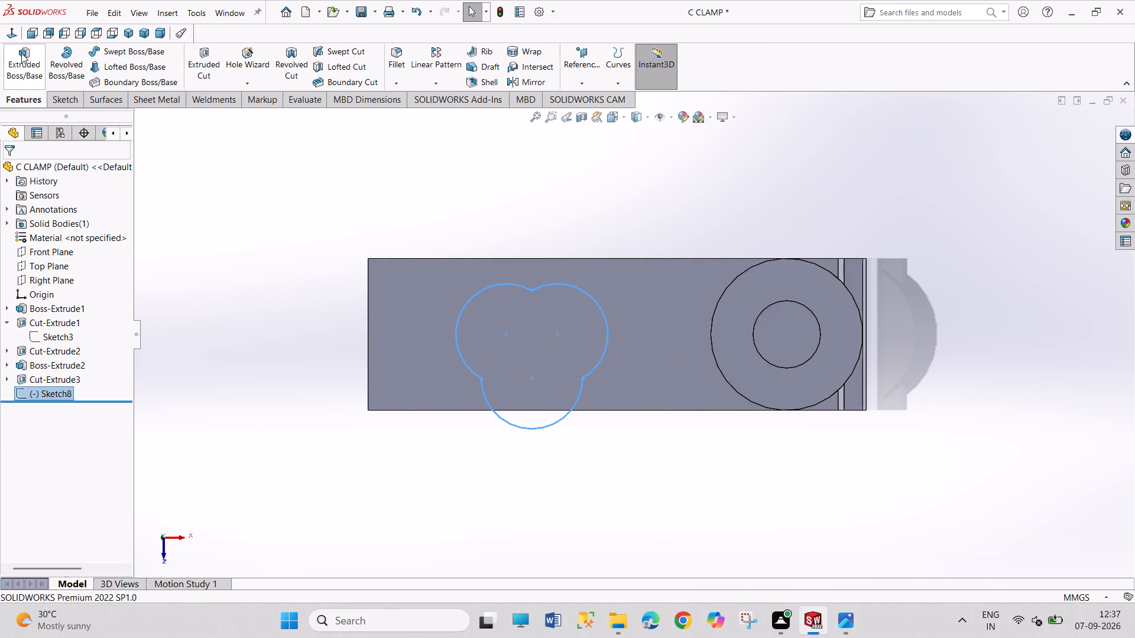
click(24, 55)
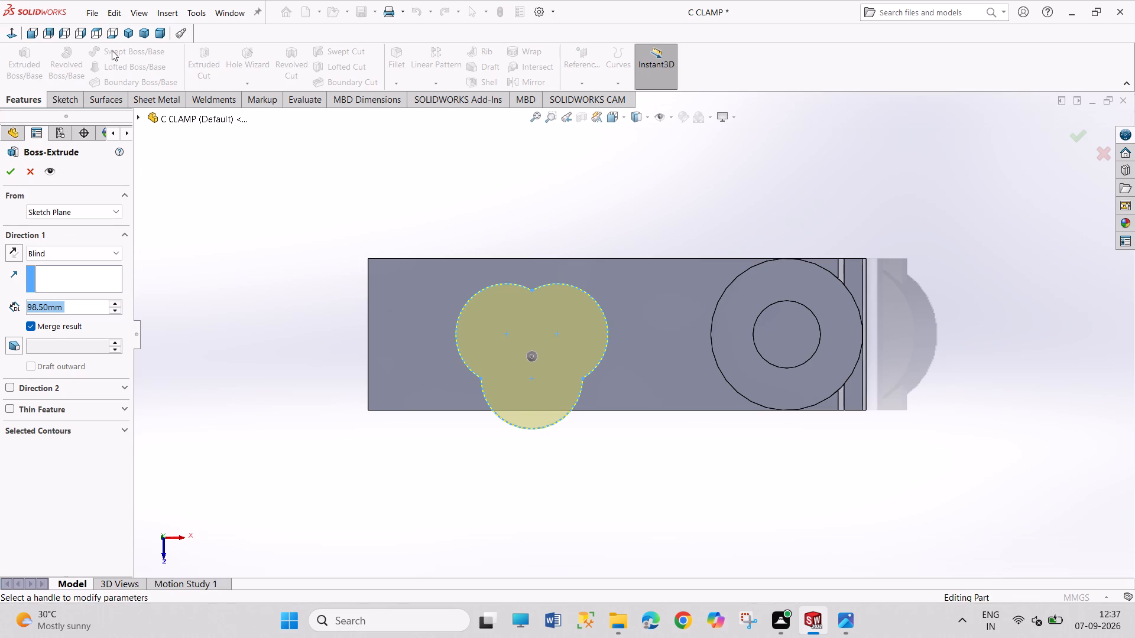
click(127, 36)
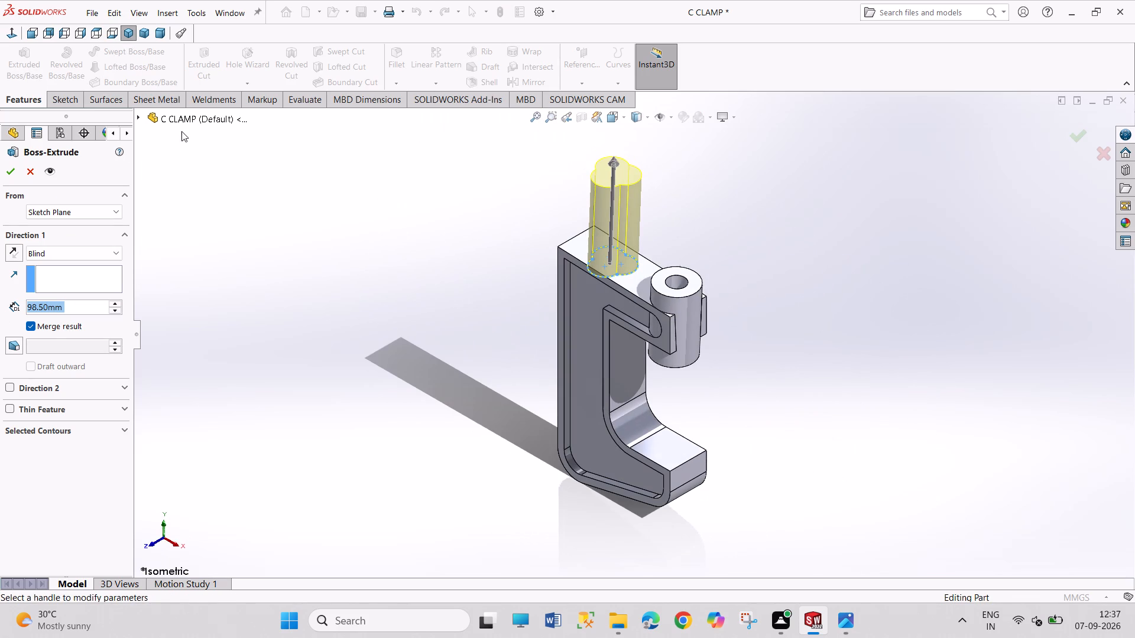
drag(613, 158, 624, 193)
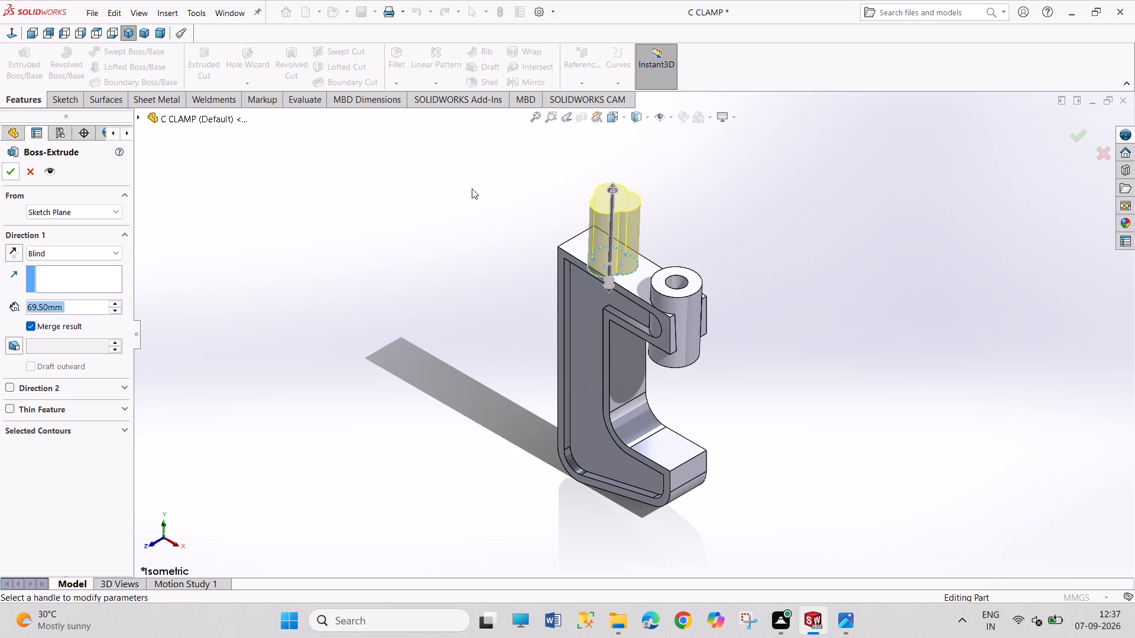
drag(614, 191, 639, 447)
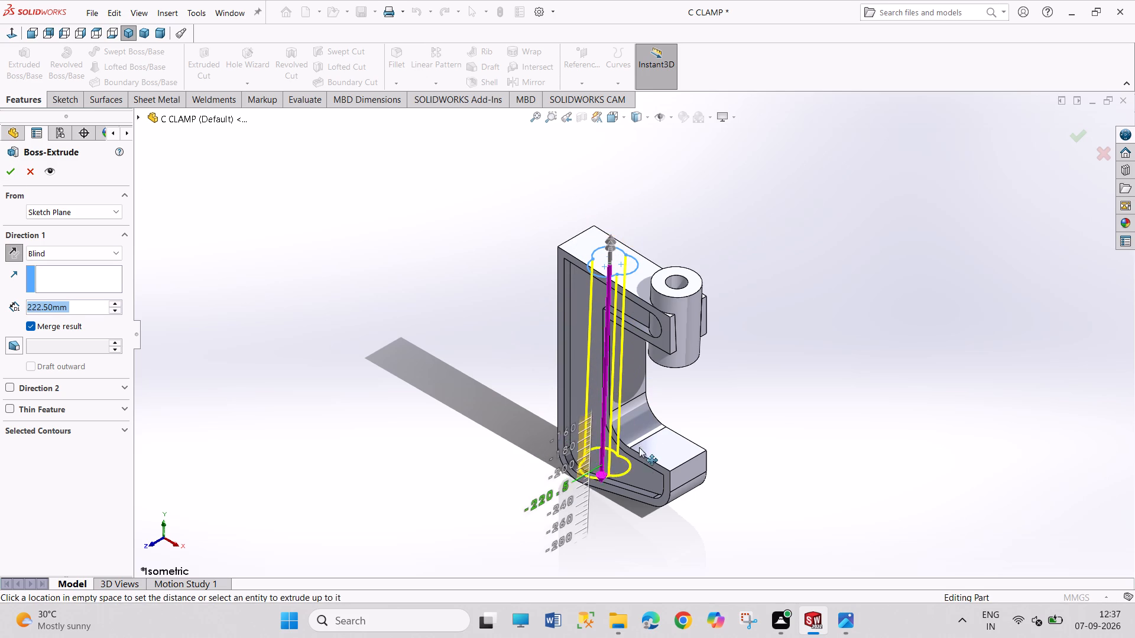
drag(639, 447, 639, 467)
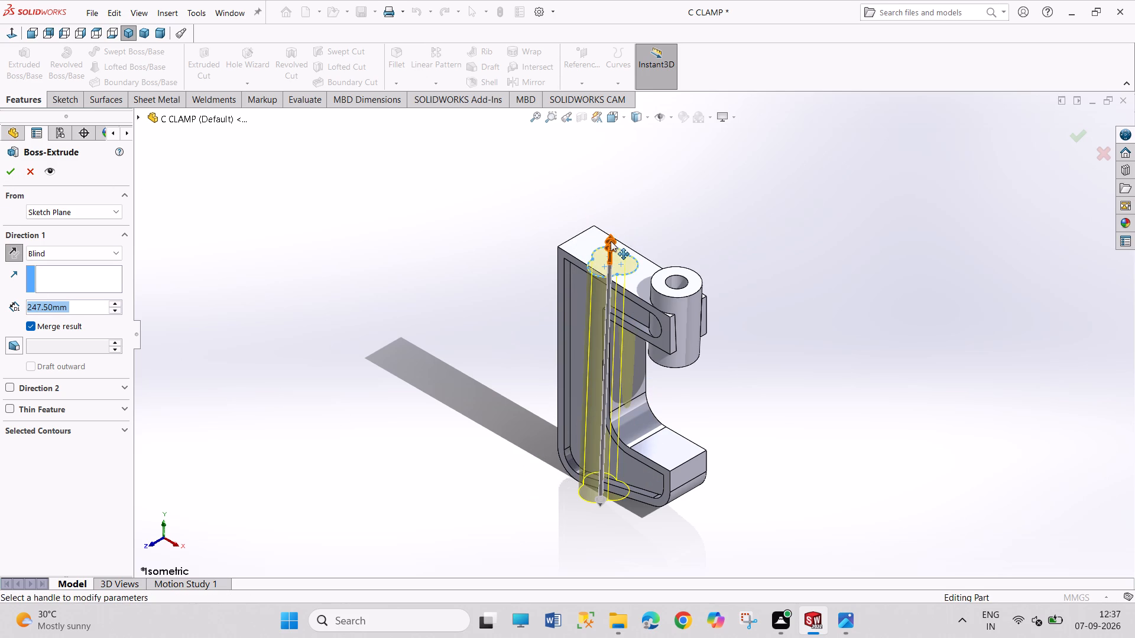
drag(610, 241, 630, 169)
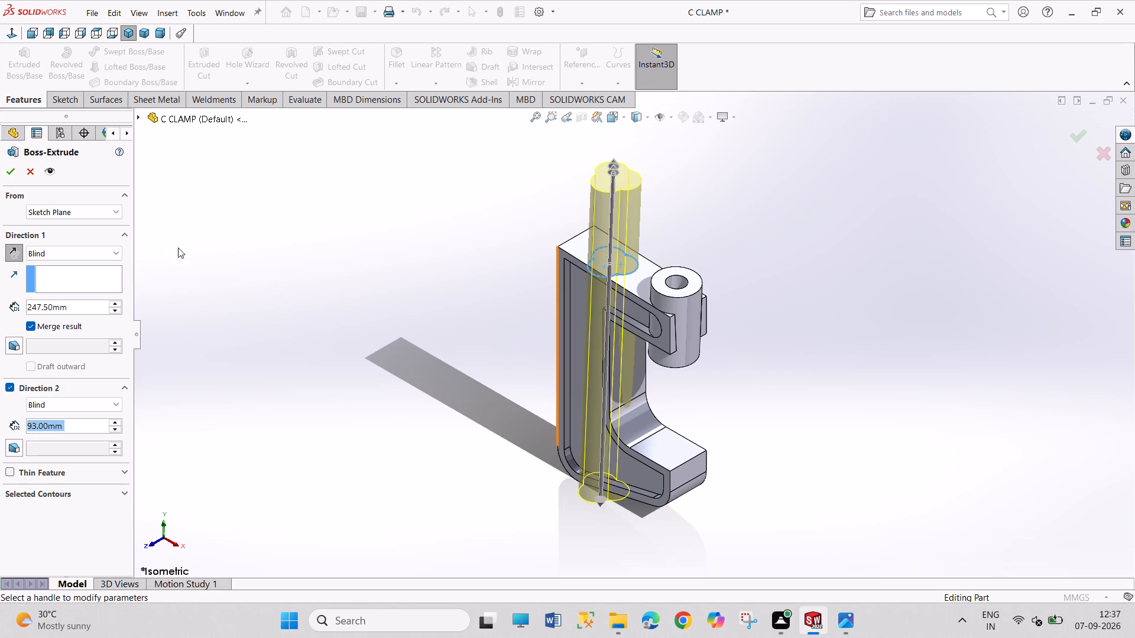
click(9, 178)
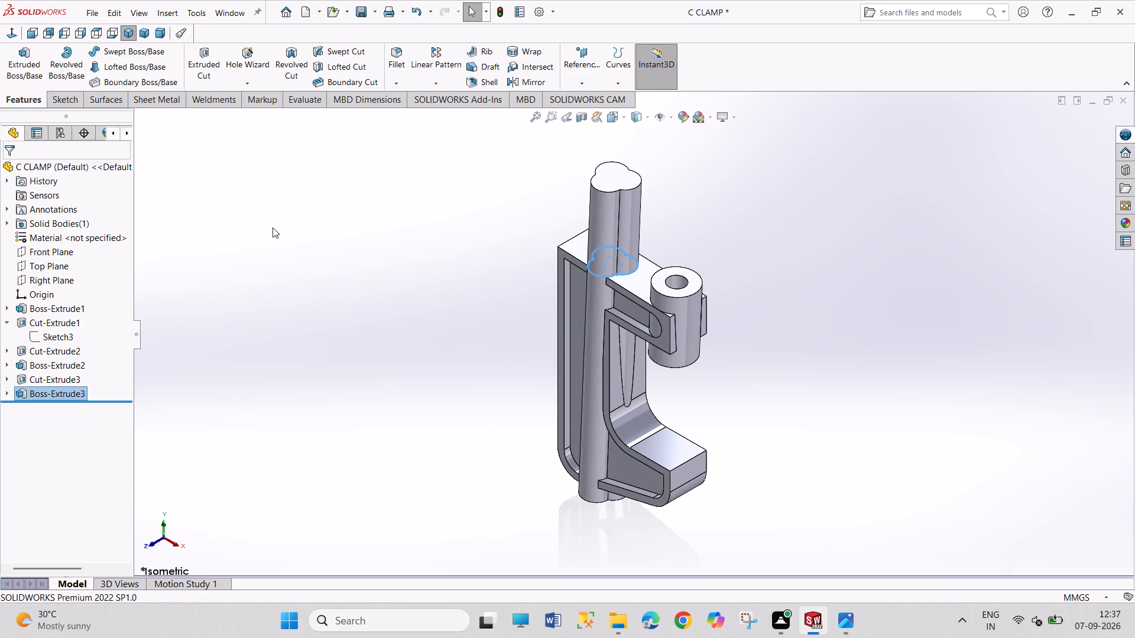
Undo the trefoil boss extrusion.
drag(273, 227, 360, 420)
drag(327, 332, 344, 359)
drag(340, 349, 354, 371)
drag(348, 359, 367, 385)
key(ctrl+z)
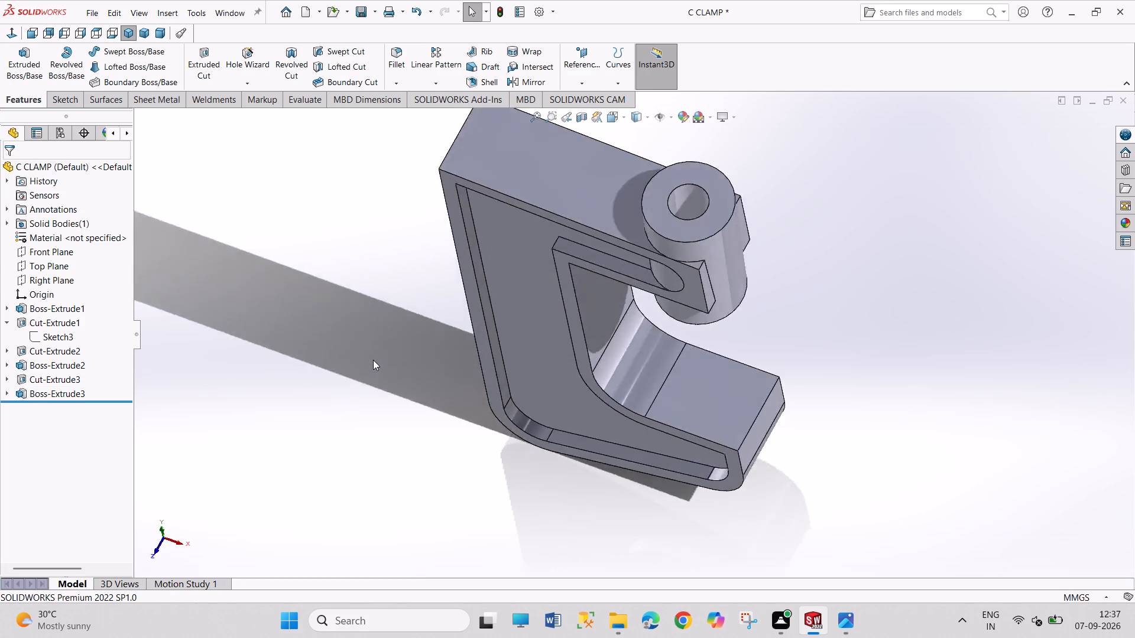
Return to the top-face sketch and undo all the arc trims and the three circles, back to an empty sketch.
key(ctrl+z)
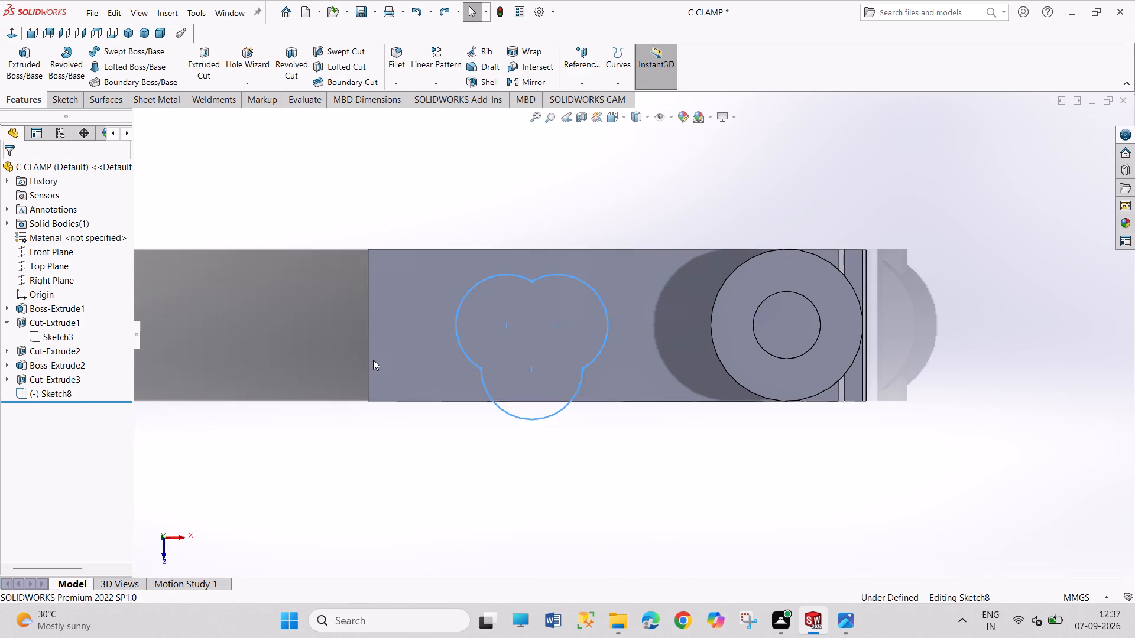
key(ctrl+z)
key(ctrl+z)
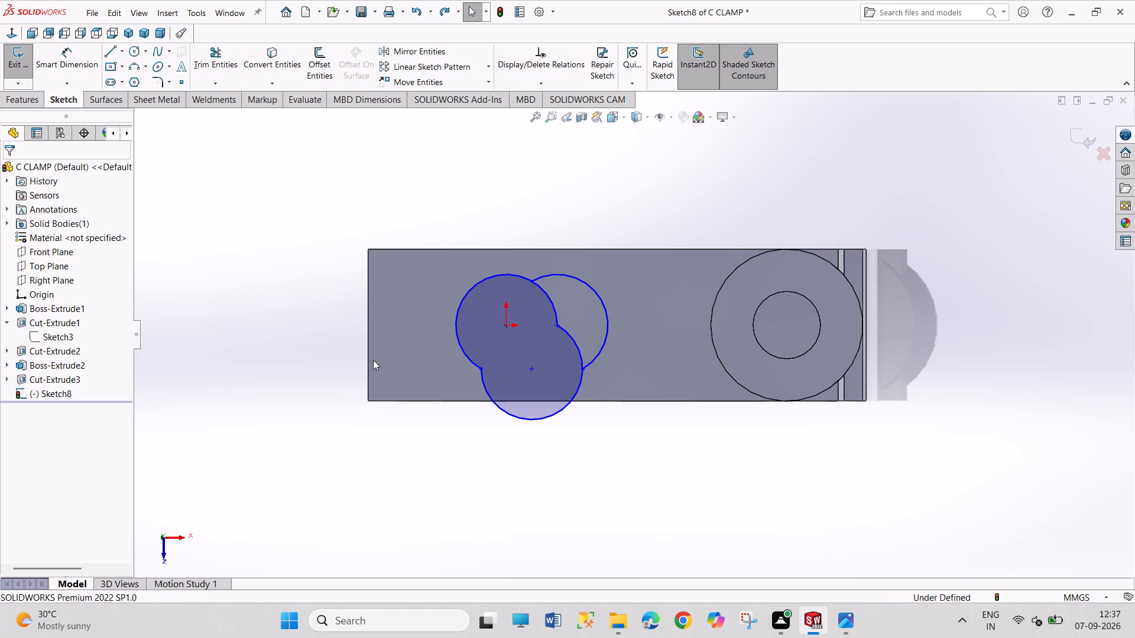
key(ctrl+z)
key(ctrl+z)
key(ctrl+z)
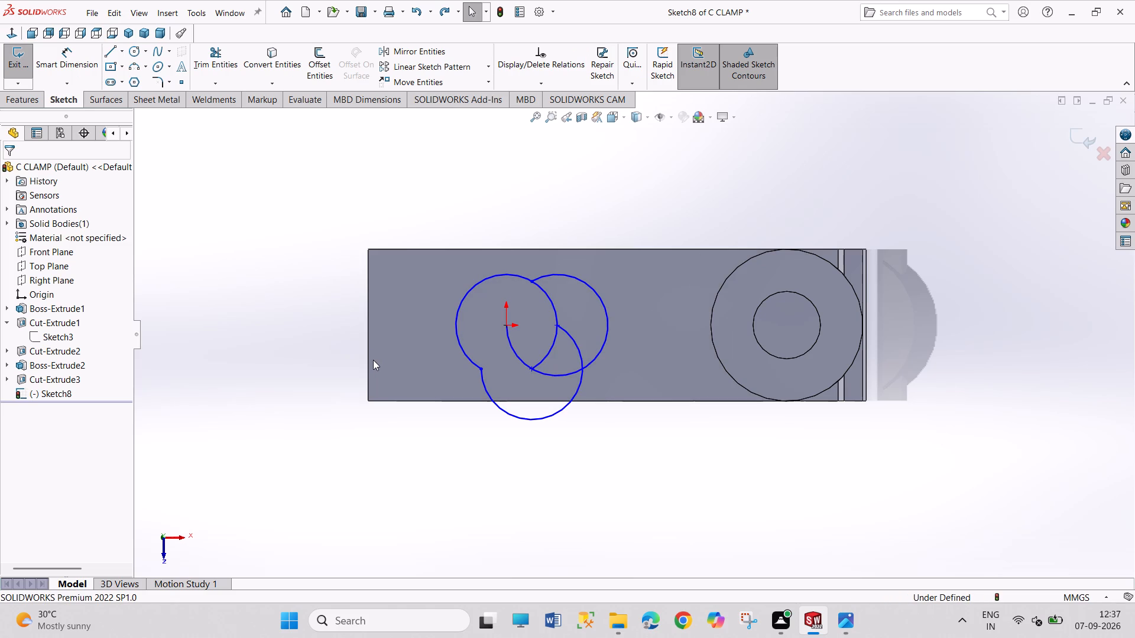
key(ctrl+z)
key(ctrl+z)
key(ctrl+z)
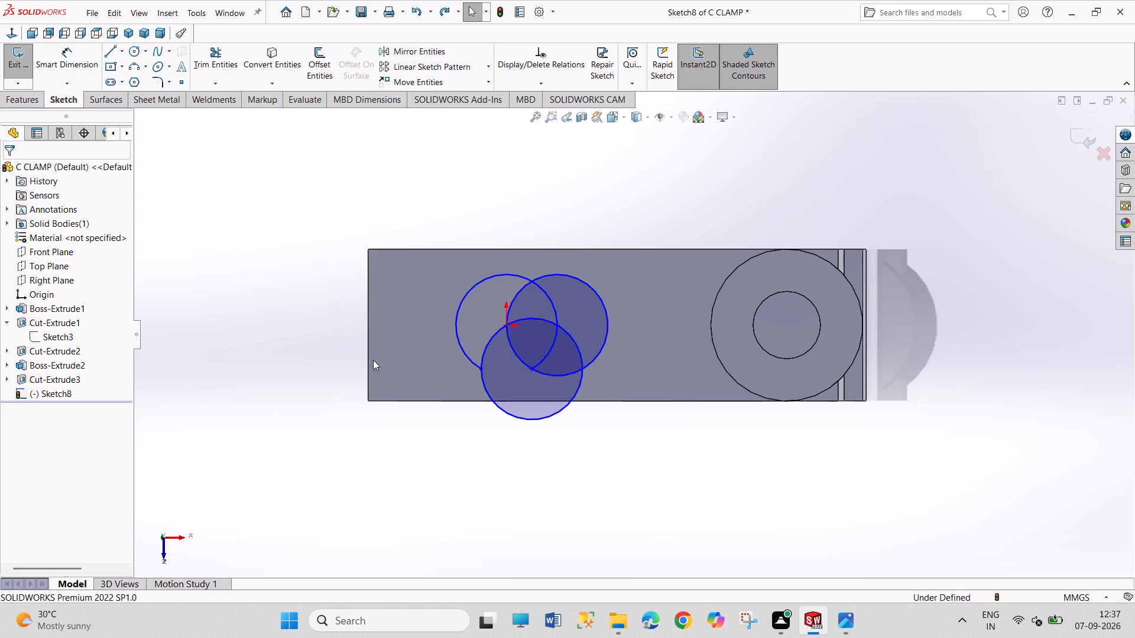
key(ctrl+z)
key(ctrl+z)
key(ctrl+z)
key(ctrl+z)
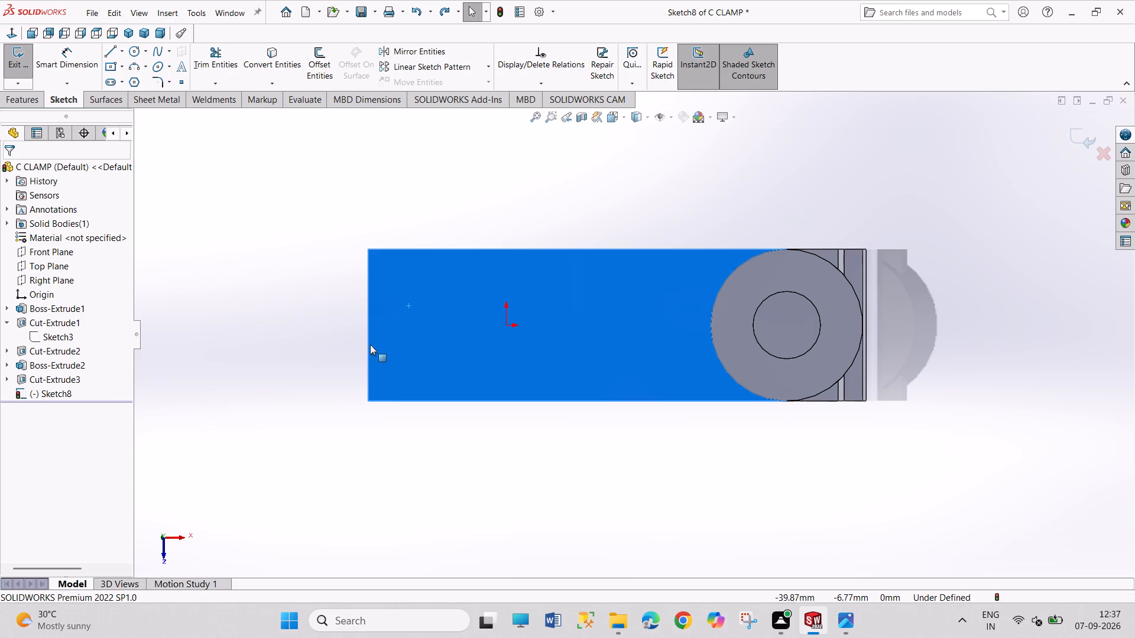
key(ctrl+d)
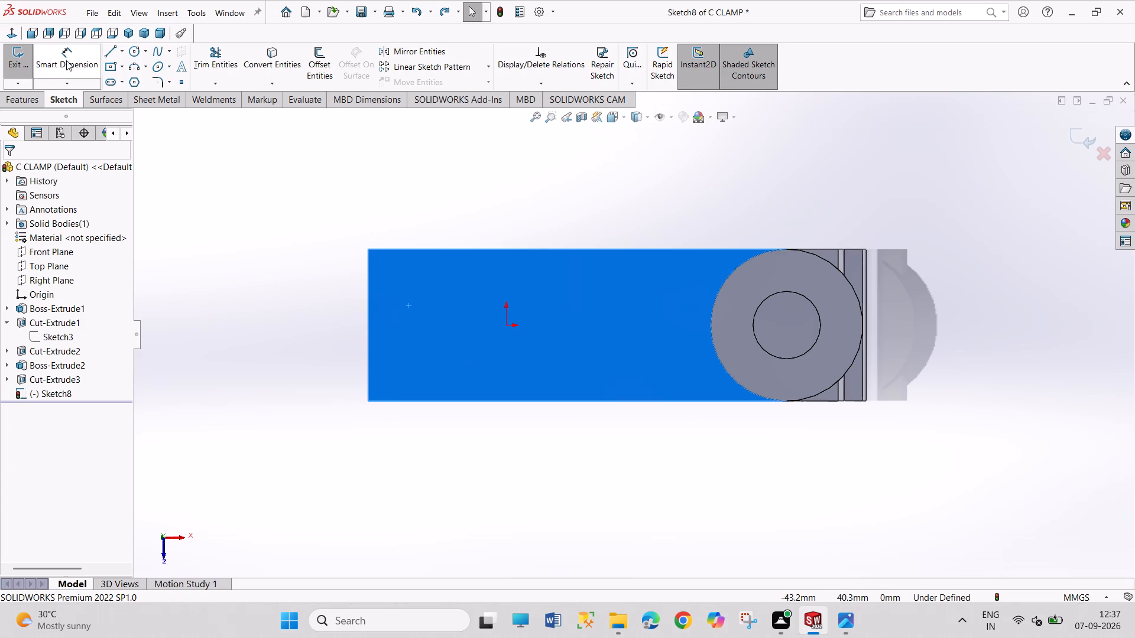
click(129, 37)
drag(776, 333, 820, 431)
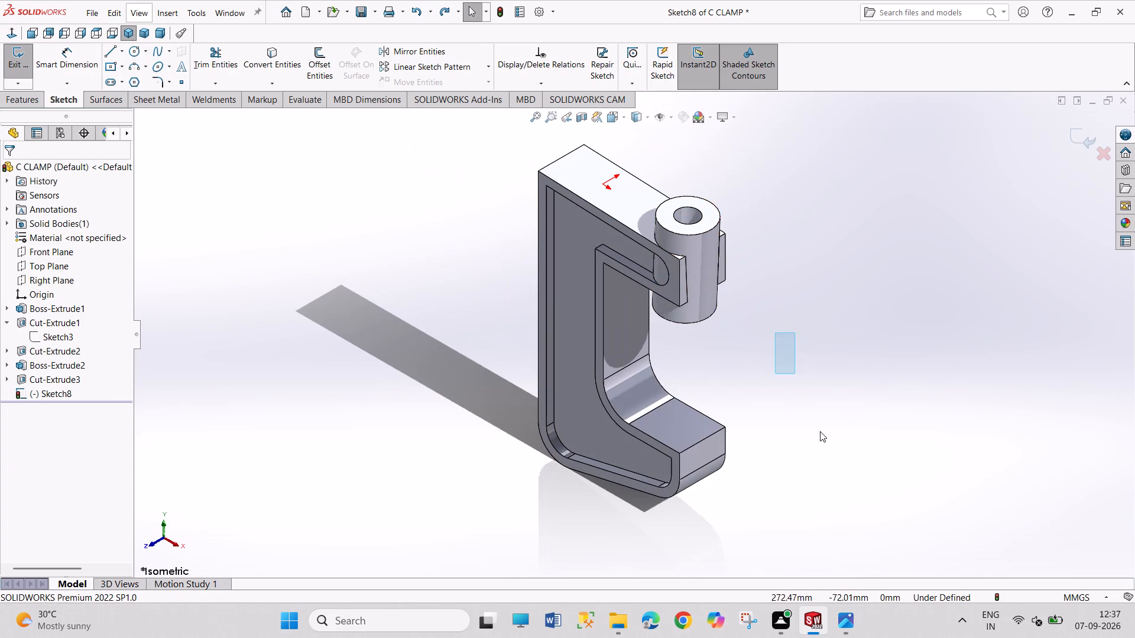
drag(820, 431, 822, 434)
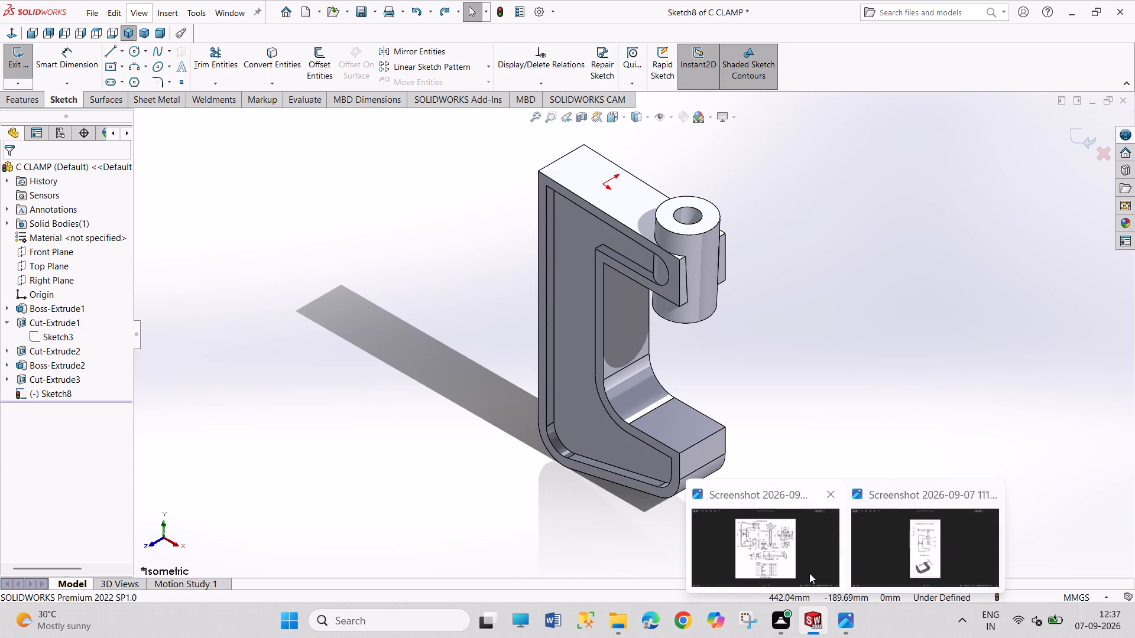